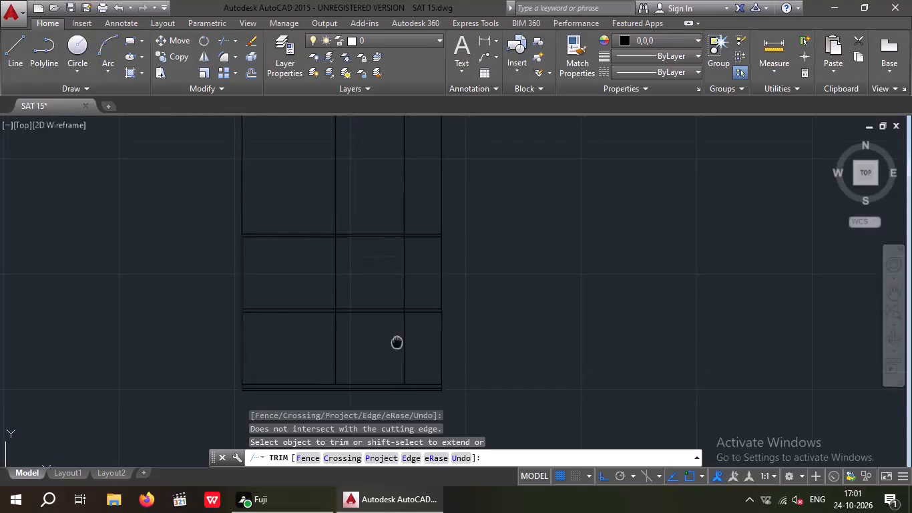
Offset the uppermost of the base lines at the bottom of the elevation grid upward by 6'.
scroll(411, 297, down, 3)
scroll(393, 257, up, 2)
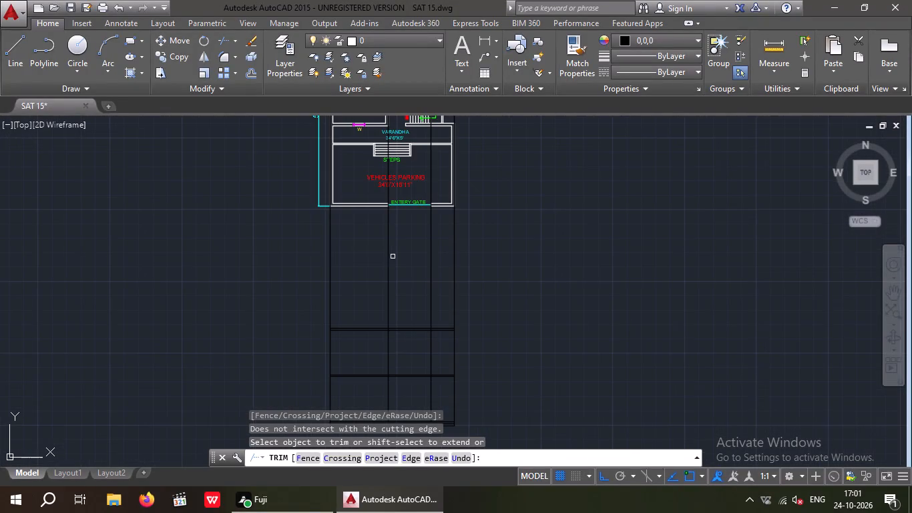
middle_drag(397, 279, 397, 263)
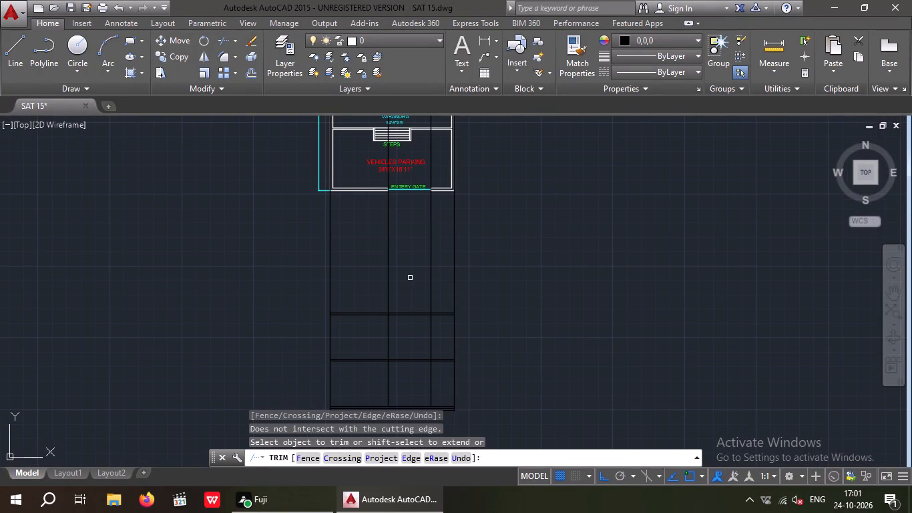
key(Escape)
key(Escape)
key(o)
key(Return)
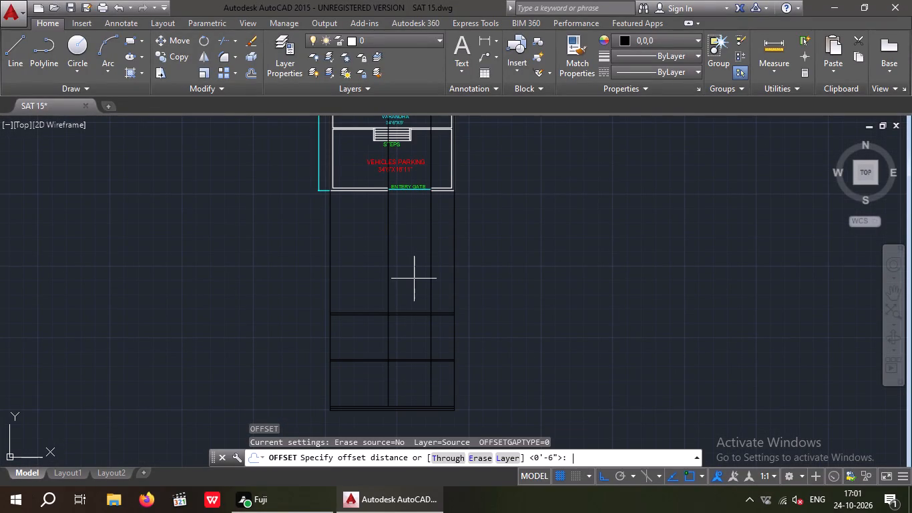
key(6)
key(apostrophe)
key(Return)
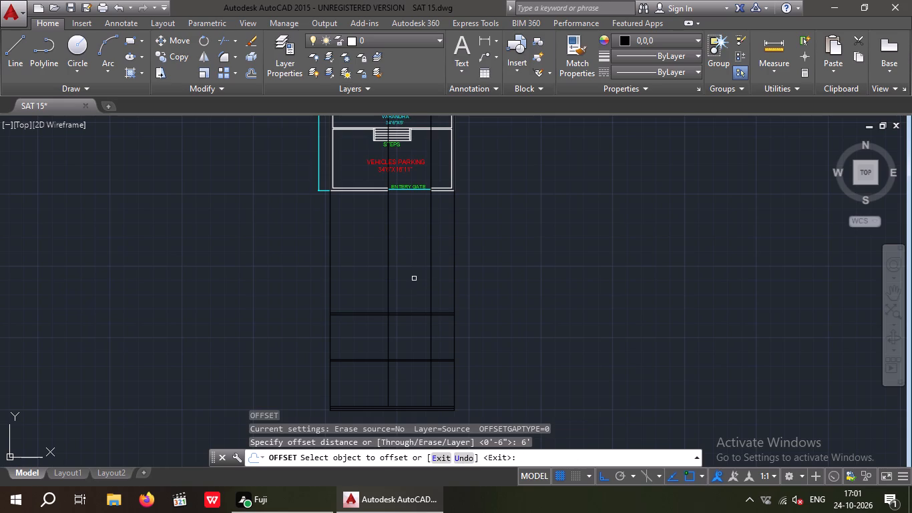
scroll(376, 405, up, 4)
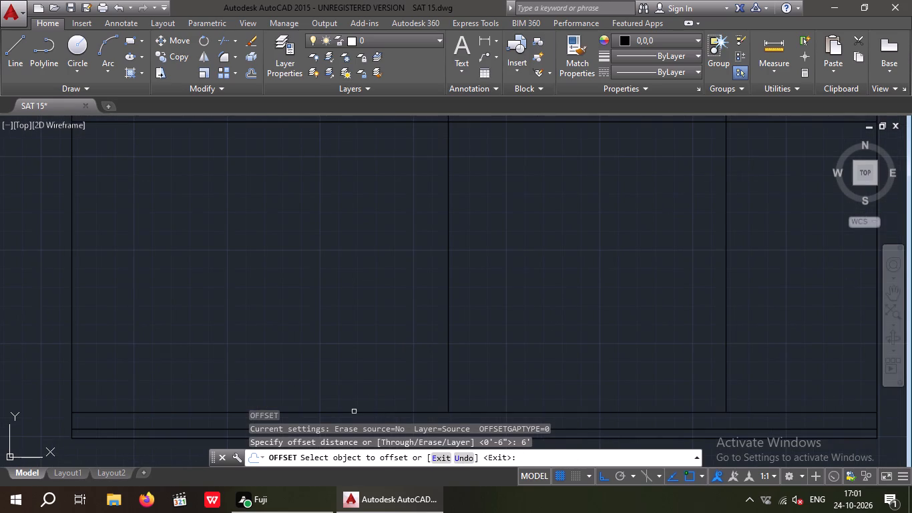
drag(354, 415, 345, 369)
click(328, 301)
scroll(332, 270, down, 3)
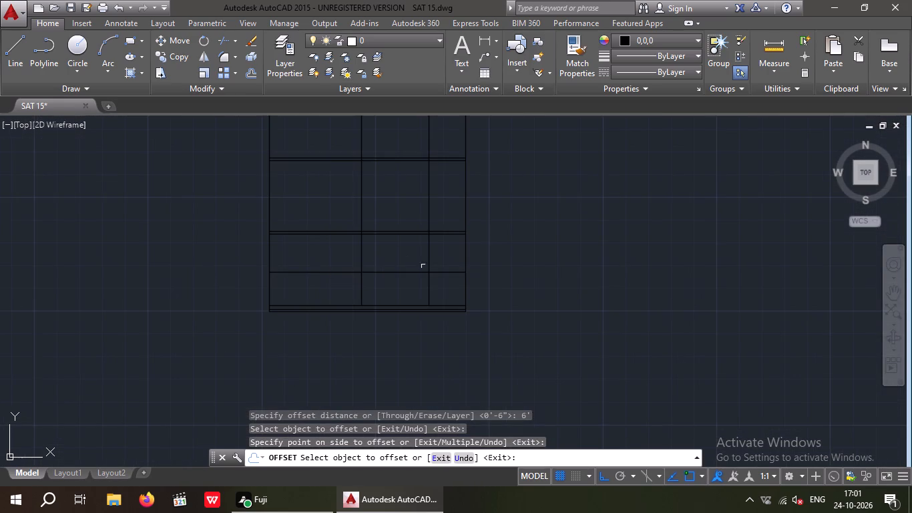
middle_drag(391, 290, 371, 317)
scroll(374, 301, down, 2)
key(Escape)
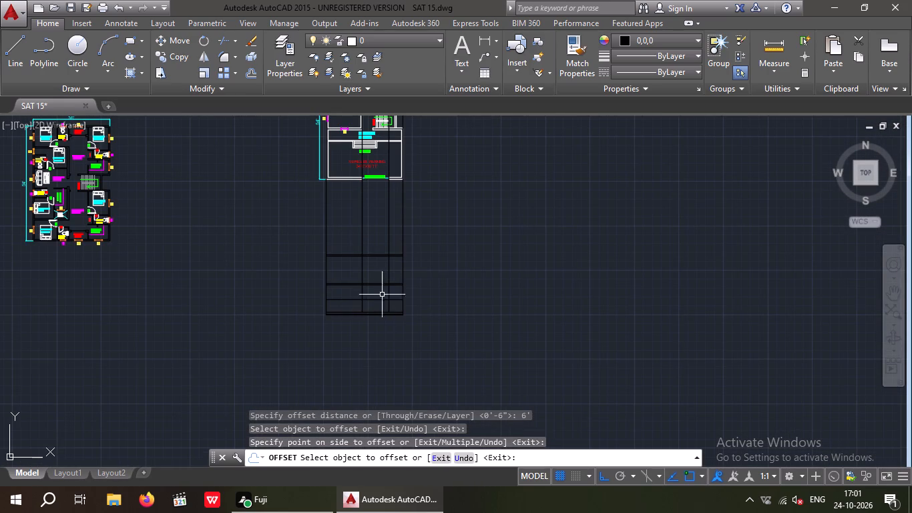
key(Escape)
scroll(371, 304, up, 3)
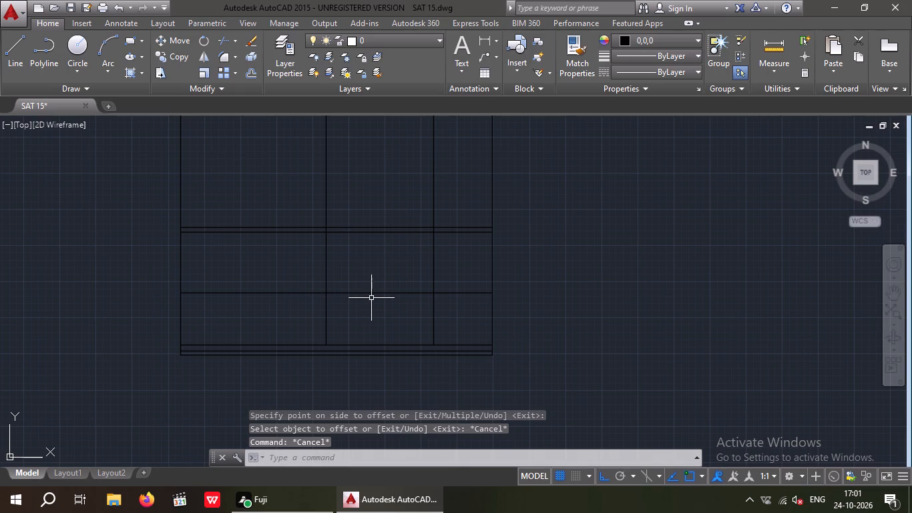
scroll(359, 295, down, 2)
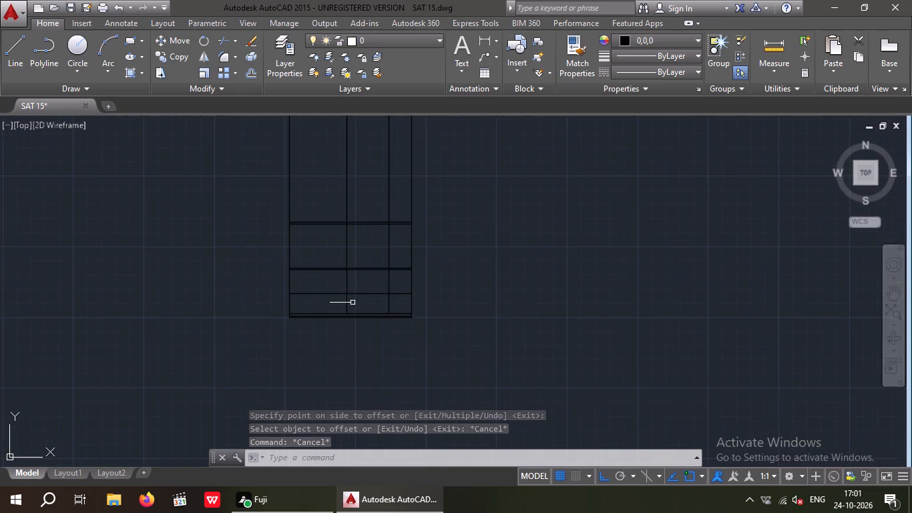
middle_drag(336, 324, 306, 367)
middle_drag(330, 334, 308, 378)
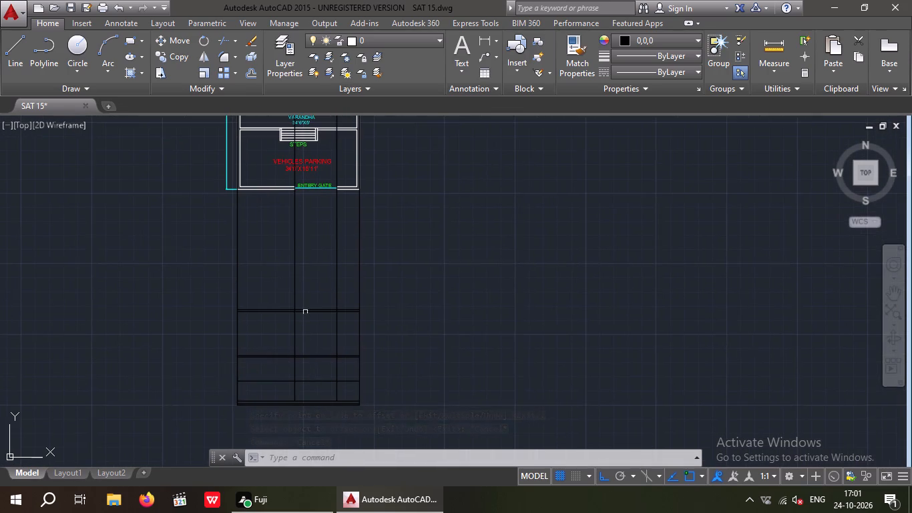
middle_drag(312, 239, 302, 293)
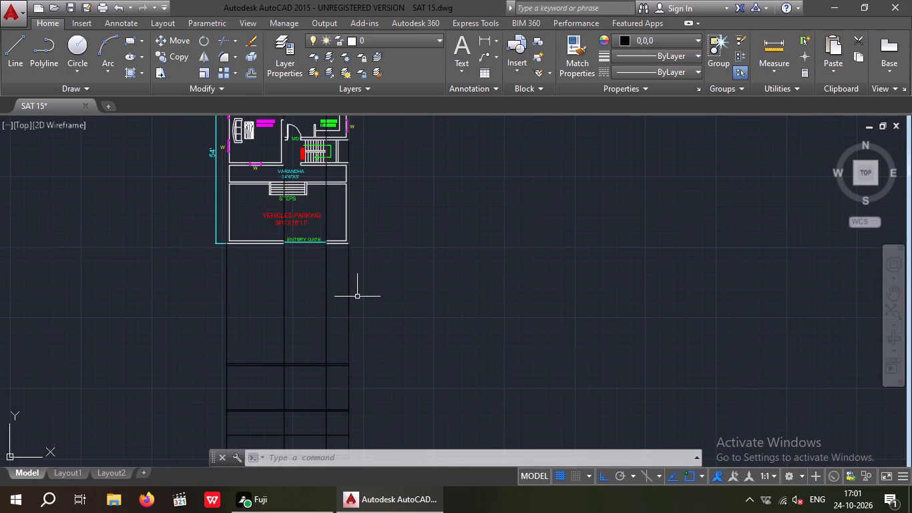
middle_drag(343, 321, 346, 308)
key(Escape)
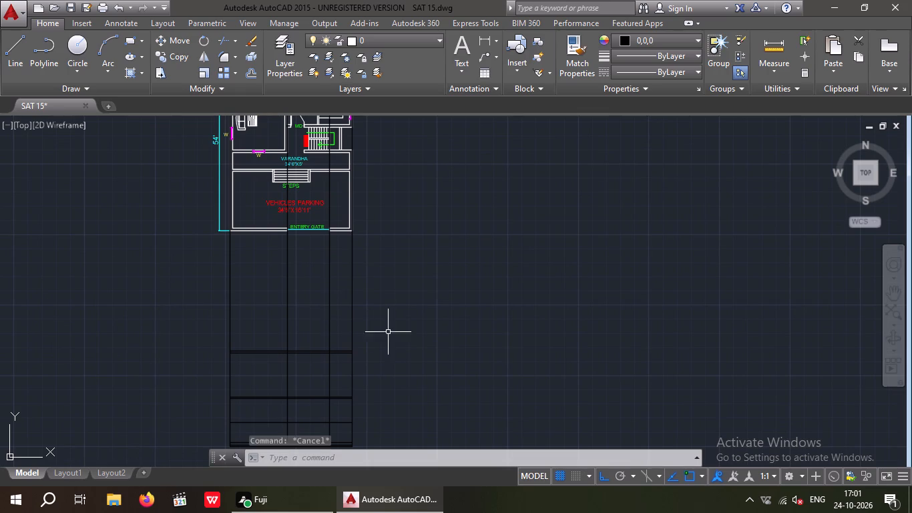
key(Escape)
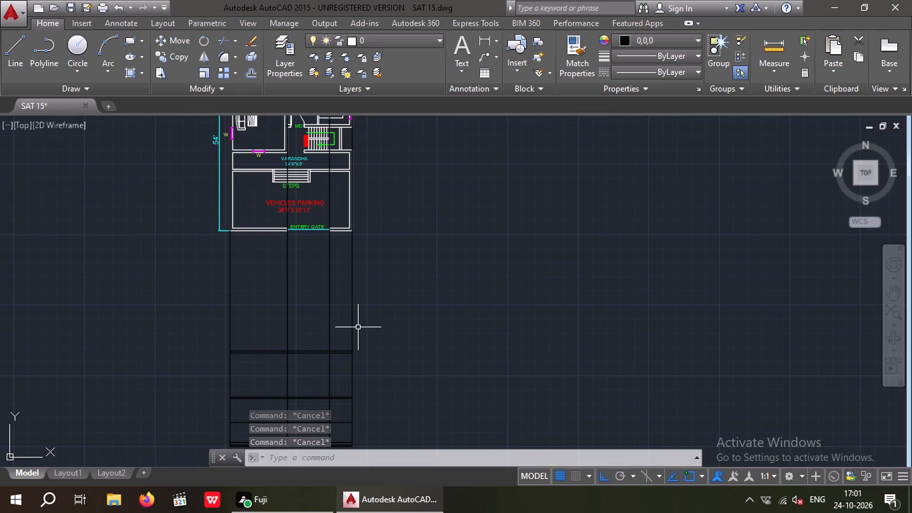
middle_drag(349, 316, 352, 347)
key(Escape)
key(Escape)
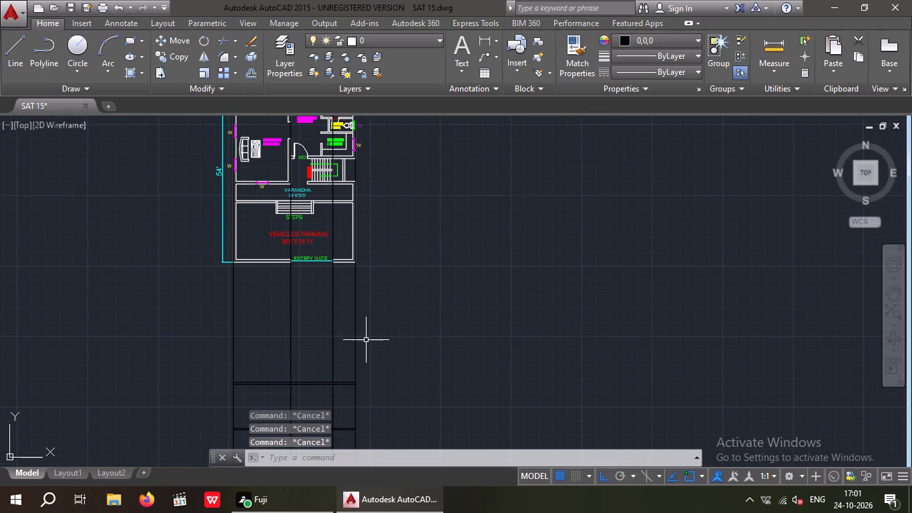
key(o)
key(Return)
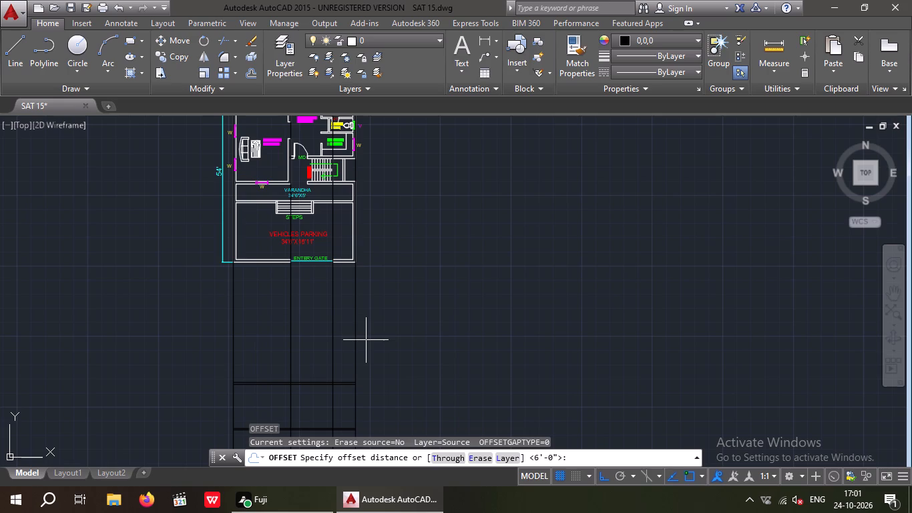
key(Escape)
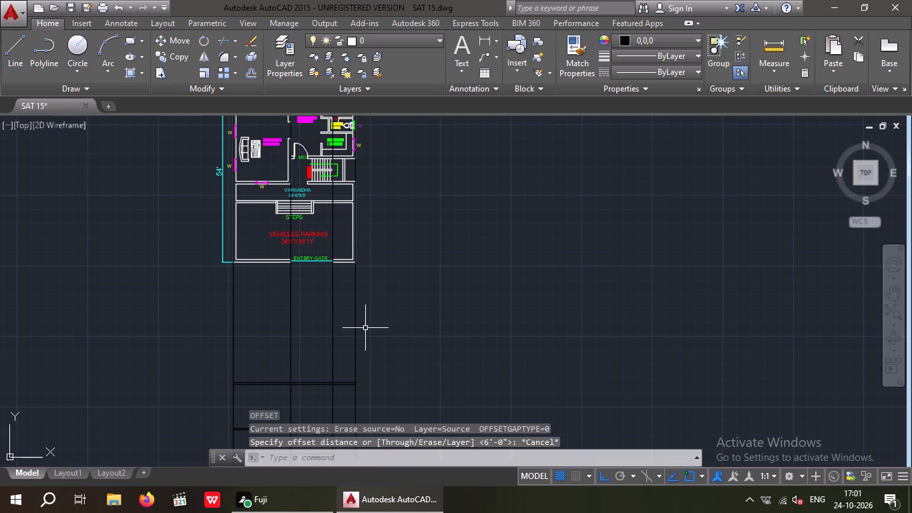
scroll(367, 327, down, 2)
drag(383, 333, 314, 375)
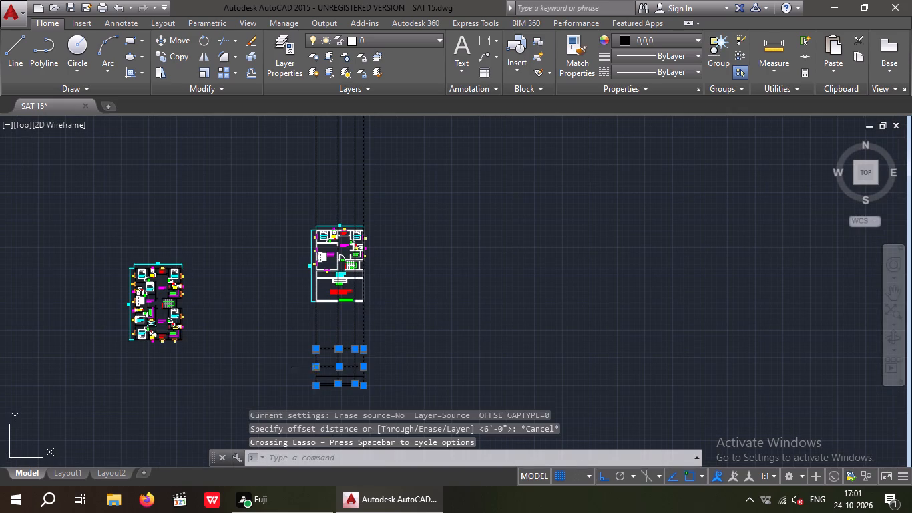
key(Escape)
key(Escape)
Offset the upper line of the topmost slab pair below the floor plan upward by 13'.
scroll(381, 335, up, 3)
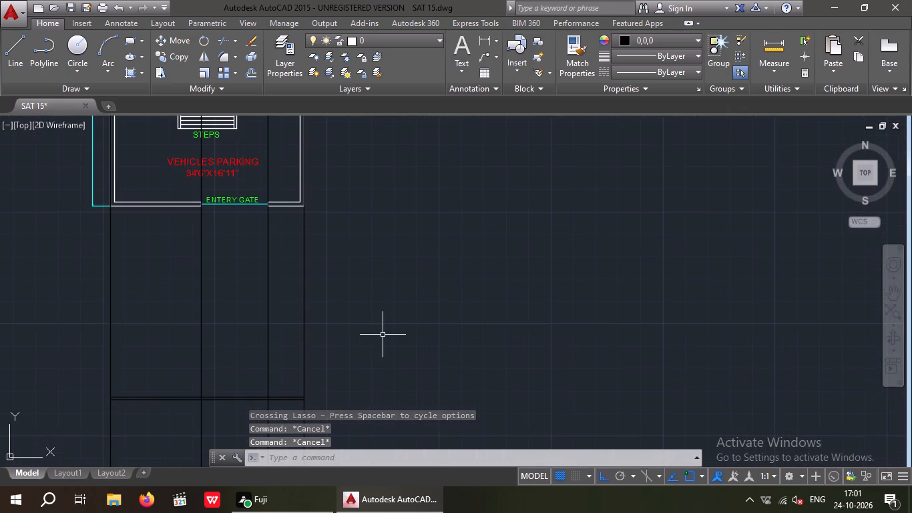
middle_drag(387, 329, 440, 292)
key(Escape)
key(Escape)
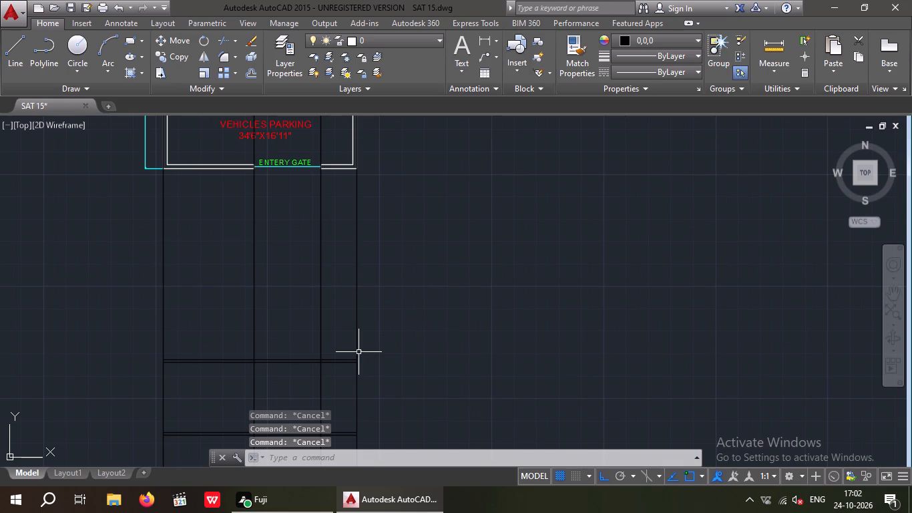
key(o)
key(Return)
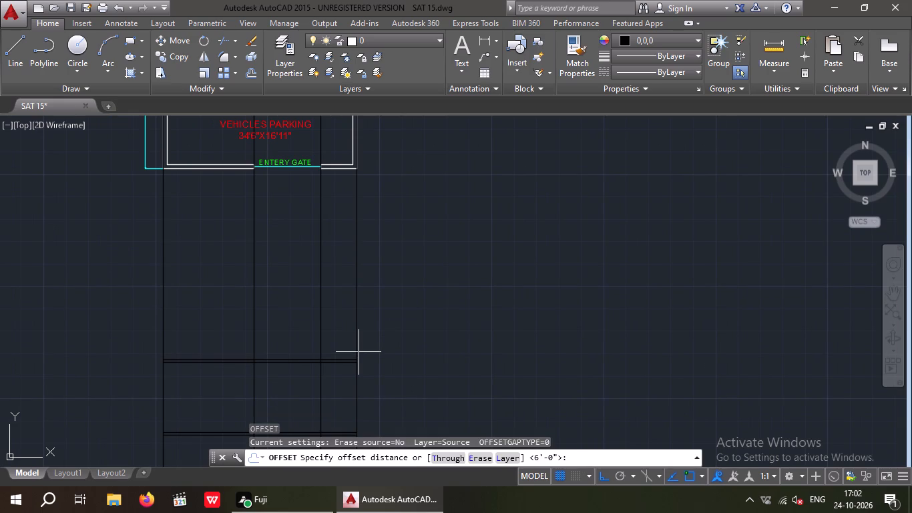
text(13')
key(Return)
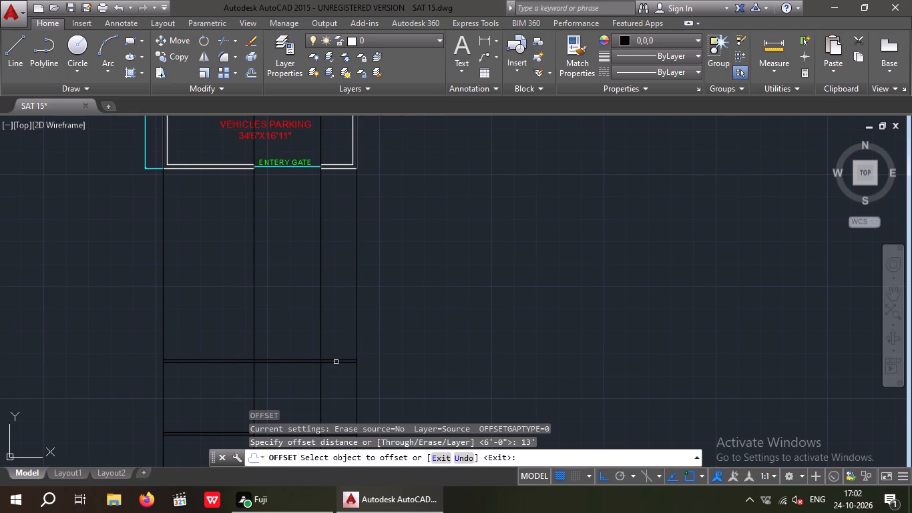
scroll(340, 357, up, 2)
click(339, 365)
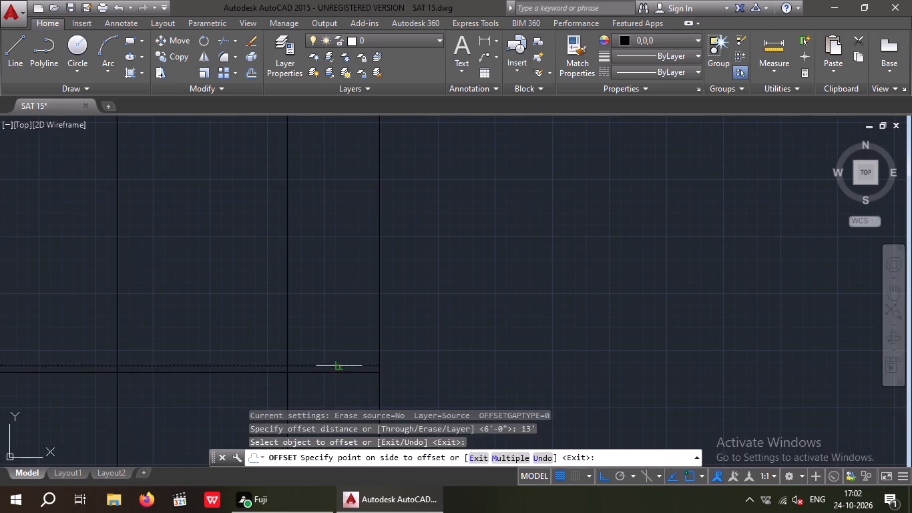
click(343, 317)
scroll(344, 304, down, 2)
middle_drag(345, 307, 366, 367)
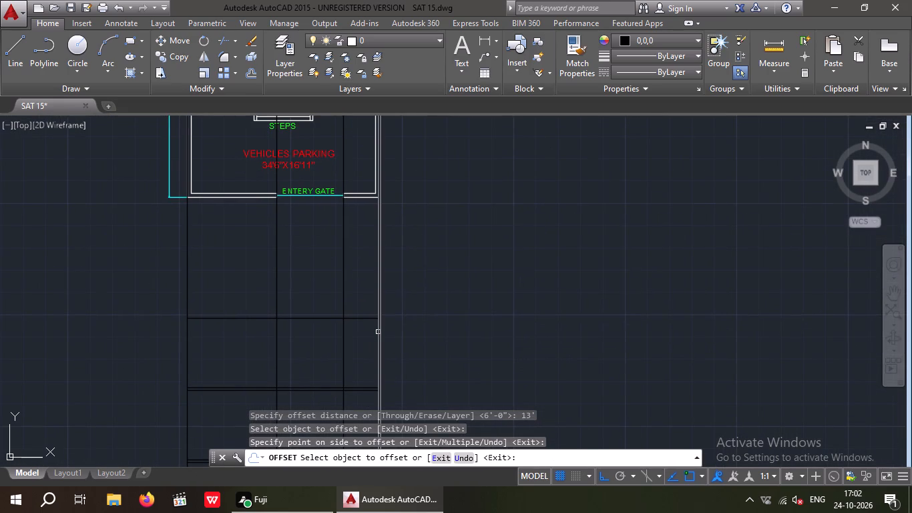
key(Escape)
key(Escape)
Offset the single horizontal line above the topmost slab pair upward by 6" to form another slab.
key(o)
key(Return)
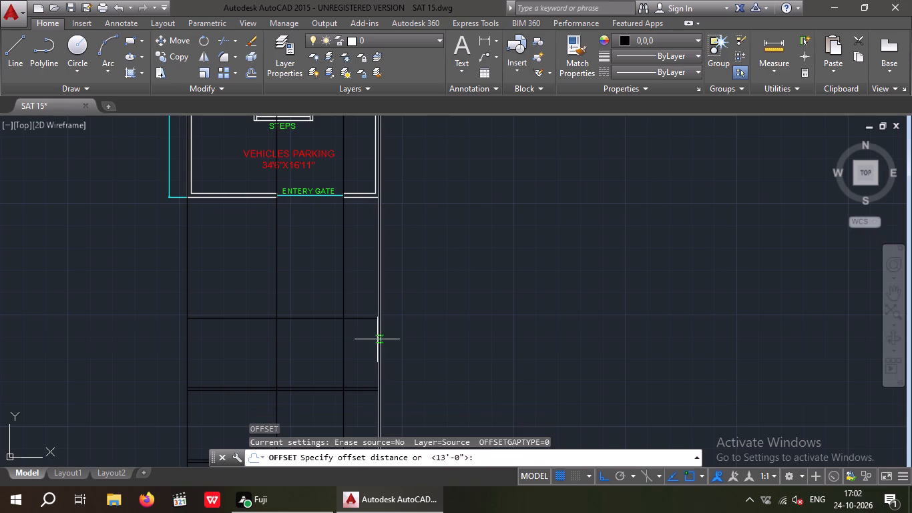
key(6)
key(shift+quotedbl)
key(Return)
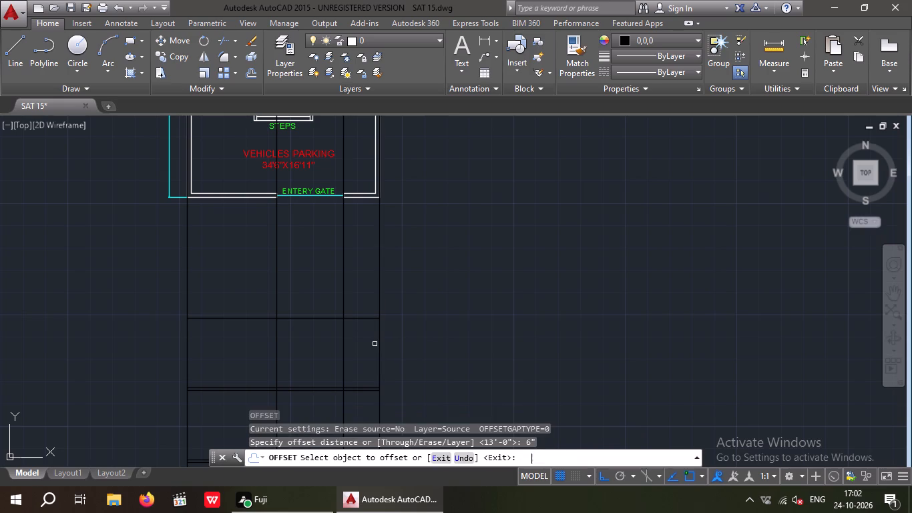
drag(357, 319, 355, 312)
click(355, 298)
scroll(355, 298, down, 2)
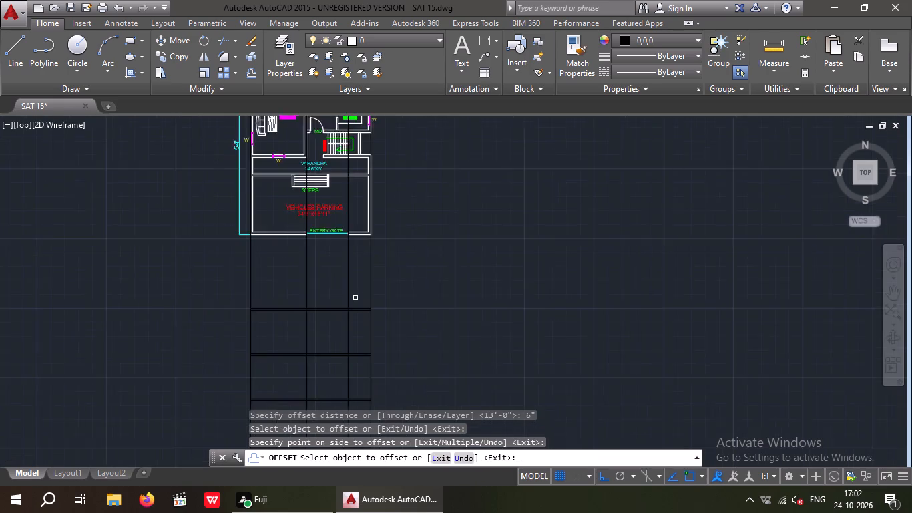
middle_drag(370, 331, 369, 365)
scroll(358, 335, up, 2)
key(Escape)
key(Escape)
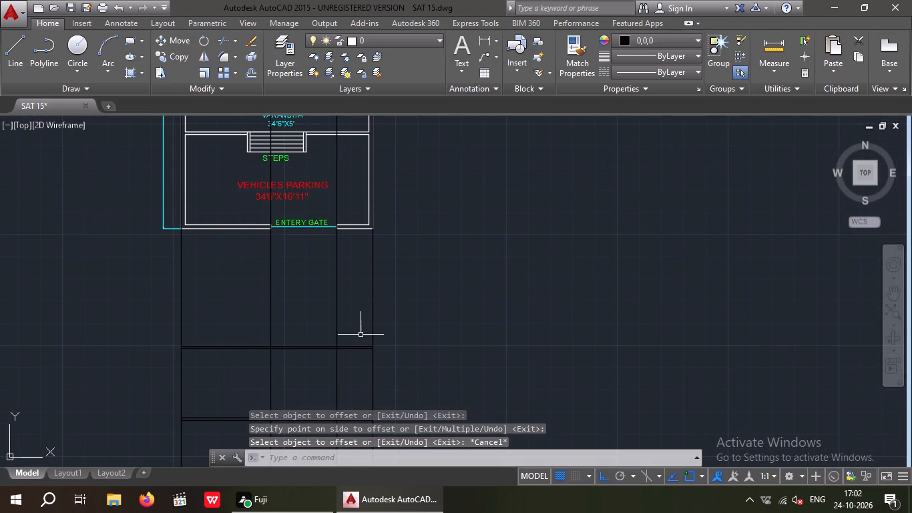
Offset the upper line of the highest slab pair upward by 13' for another storey level.
key(o)
key(Return)
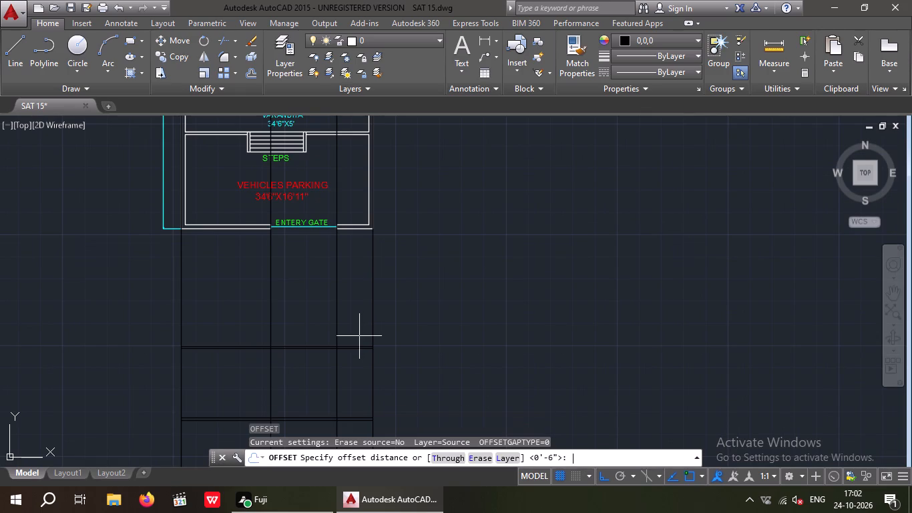
text(13')
key(Return)
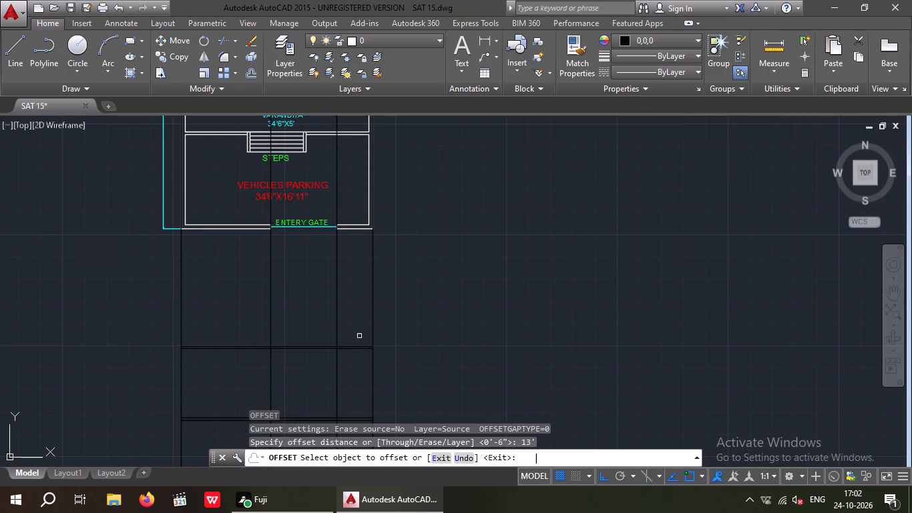
scroll(353, 339, up, 2)
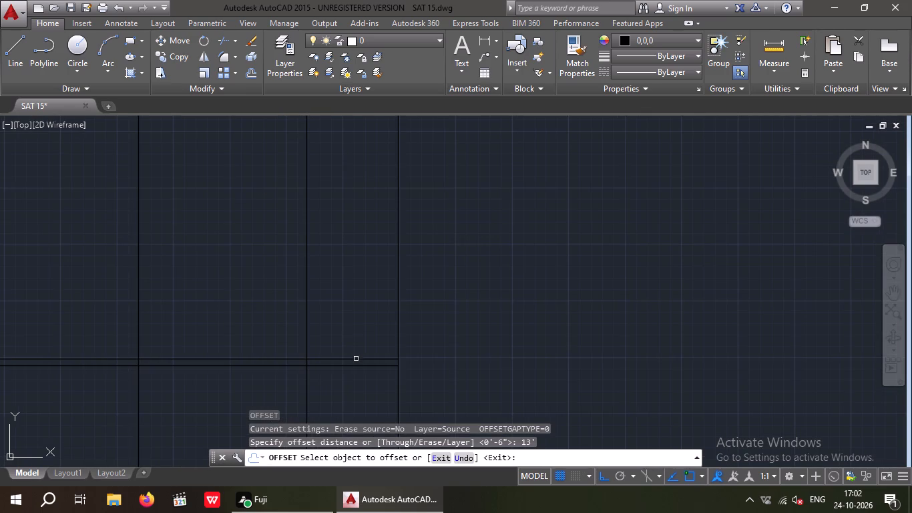
drag(357, 357, 354, 347)
click(350, 315)
scroll(353, 307, down, 1)
middle_drag(355, 314, 359, 337)
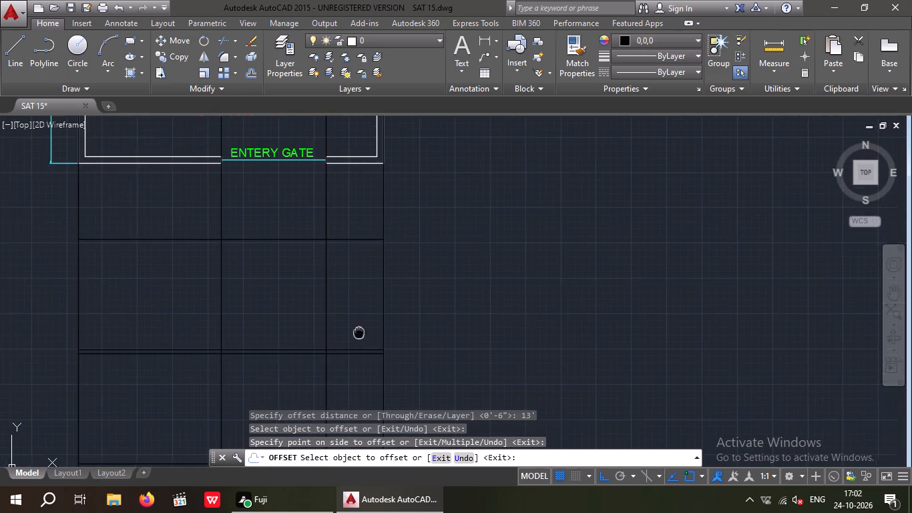
middle_drag(359, 337, 366, 371)
key(Escape)
key(Escape)
Offset the single horizontal line nearest the entry gate upward by 6" to form the top slab.
key(o)
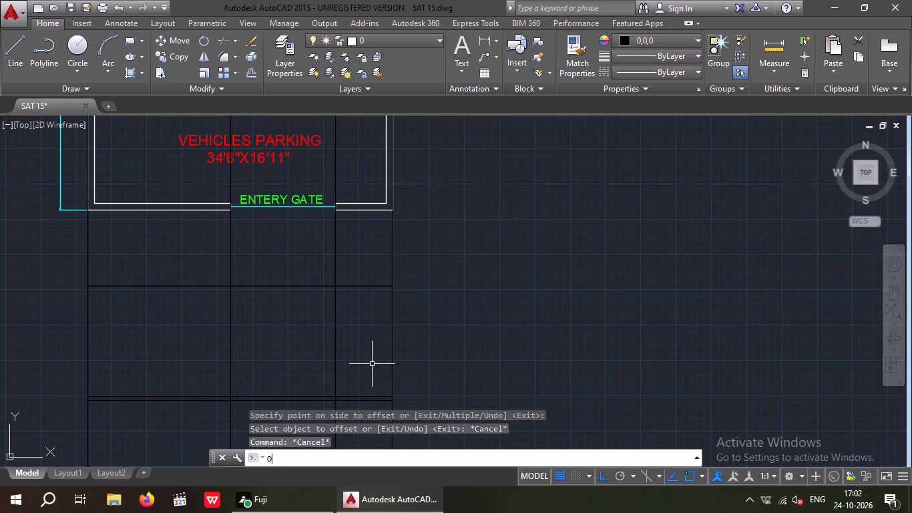
key(Return)
key(6)
key(shift+quotedbl)
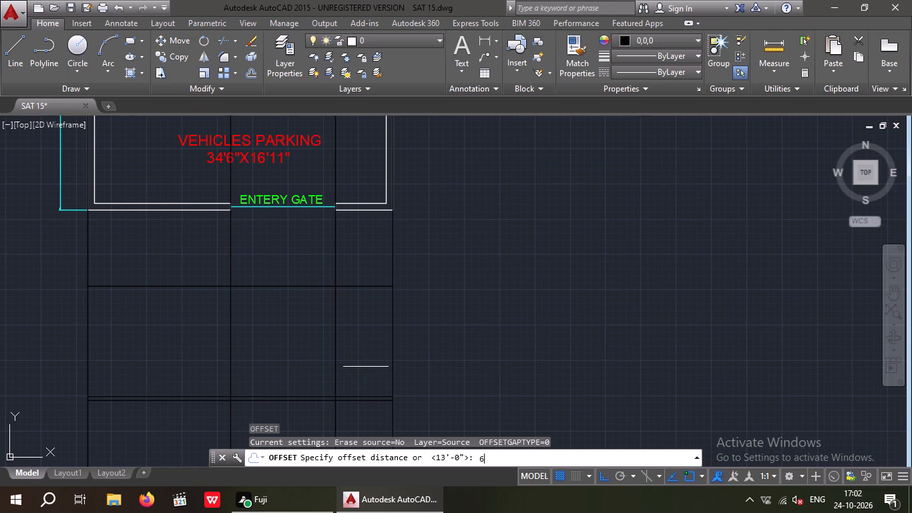
key(Return)
drag(306, 286, 306, 279)
click(306, 261)
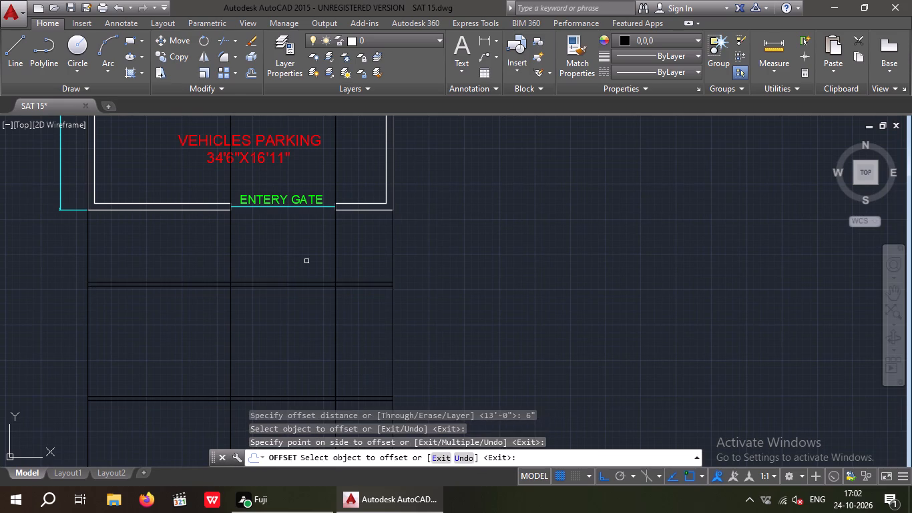
scroll(306, 261, down, 3)
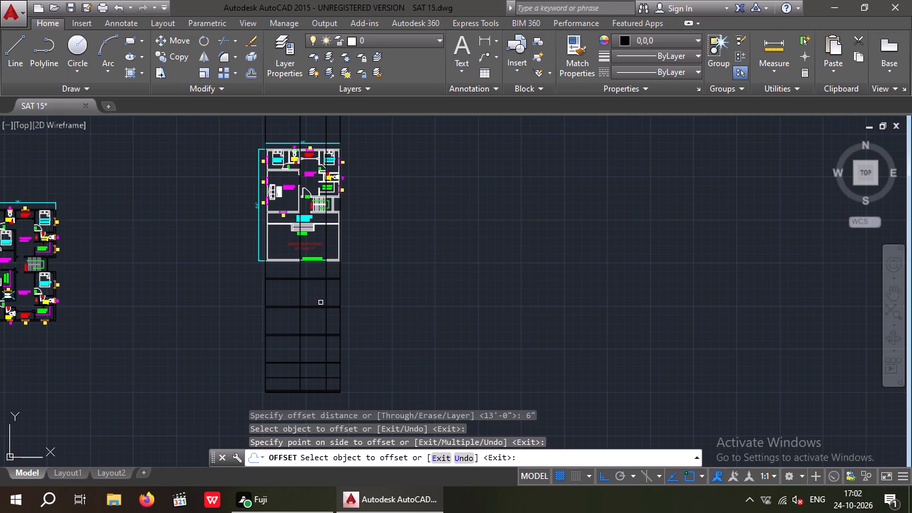
Trim the vertical construction line along the elevation's outer edge between the floor plan and the top slab.
key(Escape)
key(Escape)
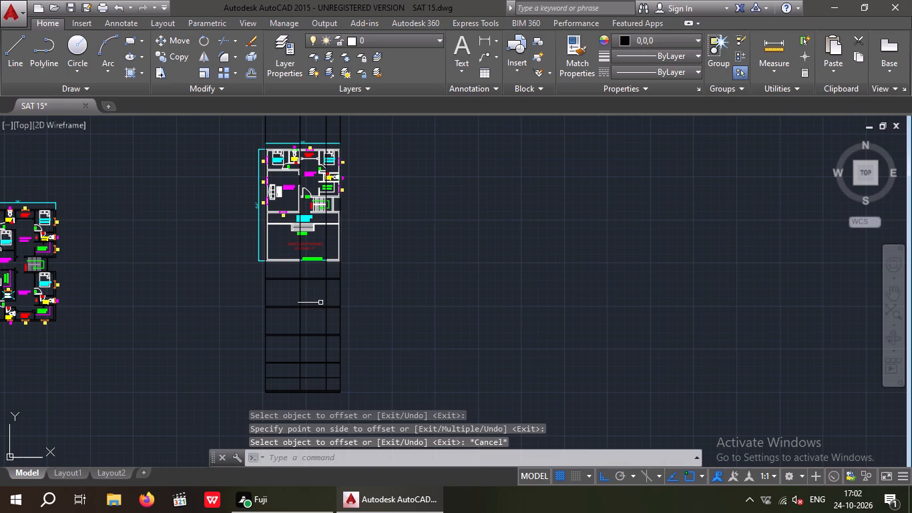
text(TR)
key(space)
key(space)
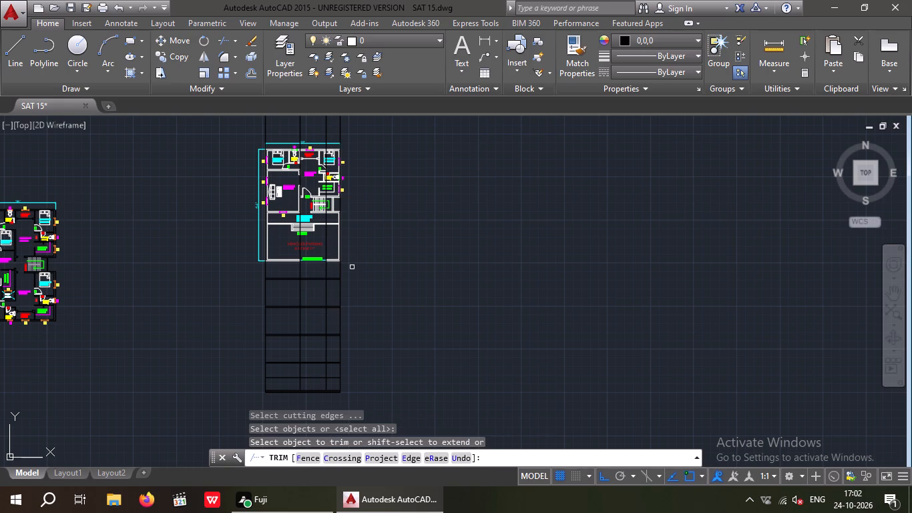
scroll(302, 271, up, 5)
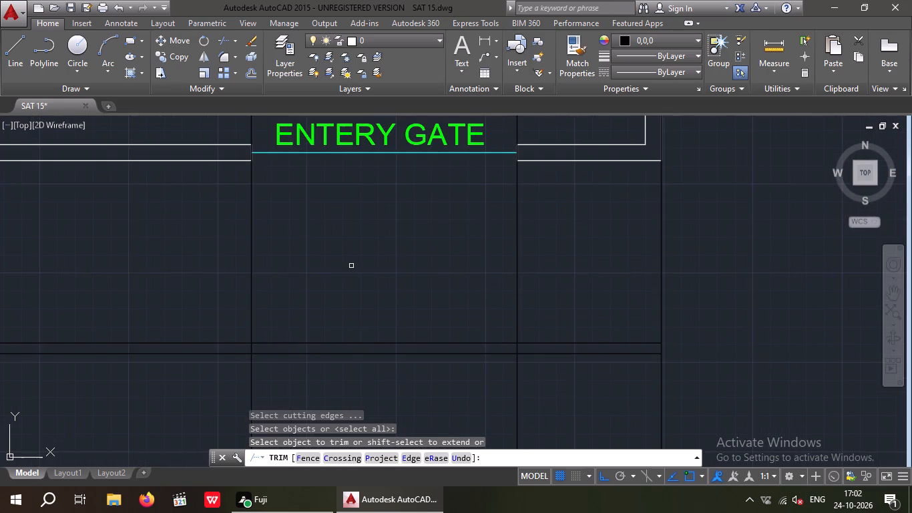
scroll(355, 265, down, 1)
drag(568, 238, 524, 252)
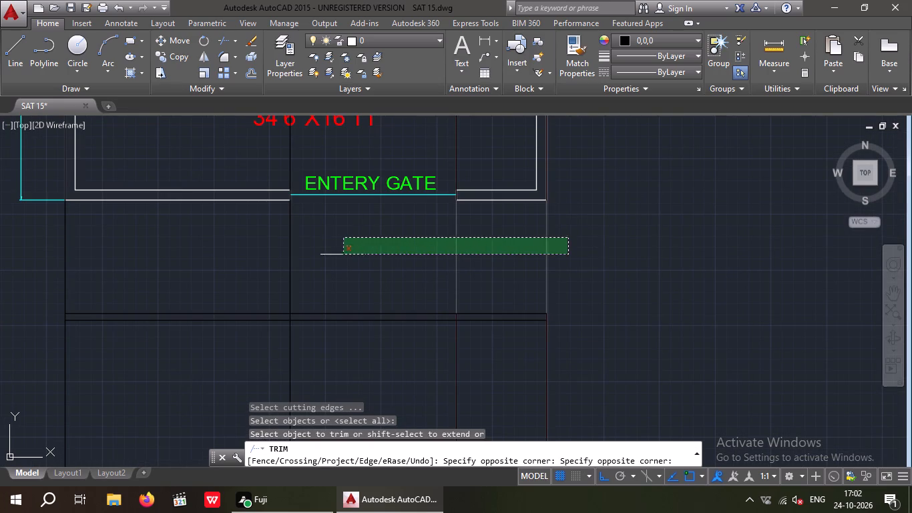
scroll(33, 271, up, 1)
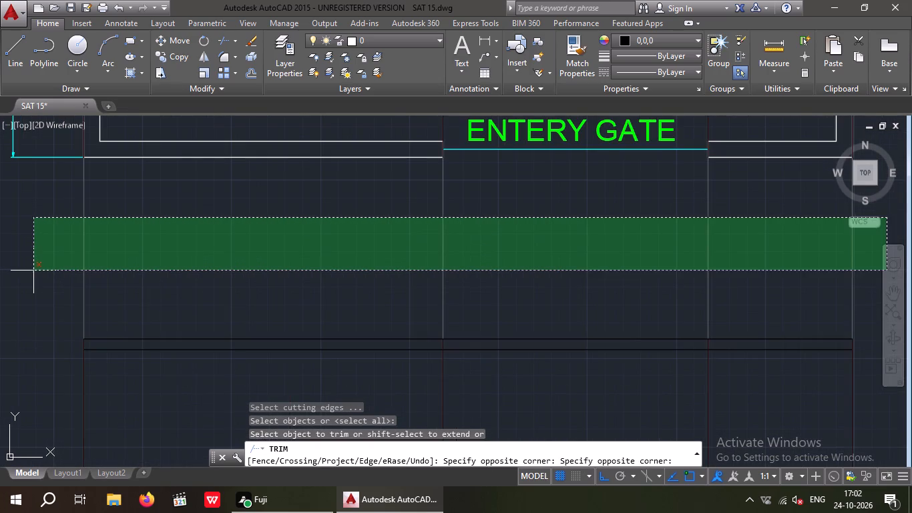
scroll(34, 271, up, 2)
click(35, 271)
scroll(35, 271, down, 4)
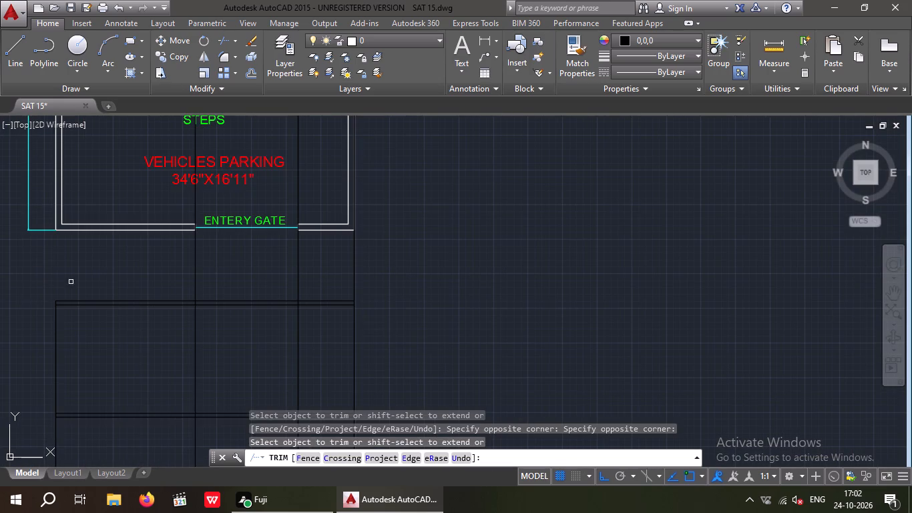
Trim the remaining vertical construction lines in the gap between the entry gate wall and the elevation's top slab.
scroll(208, 267, up, 3)
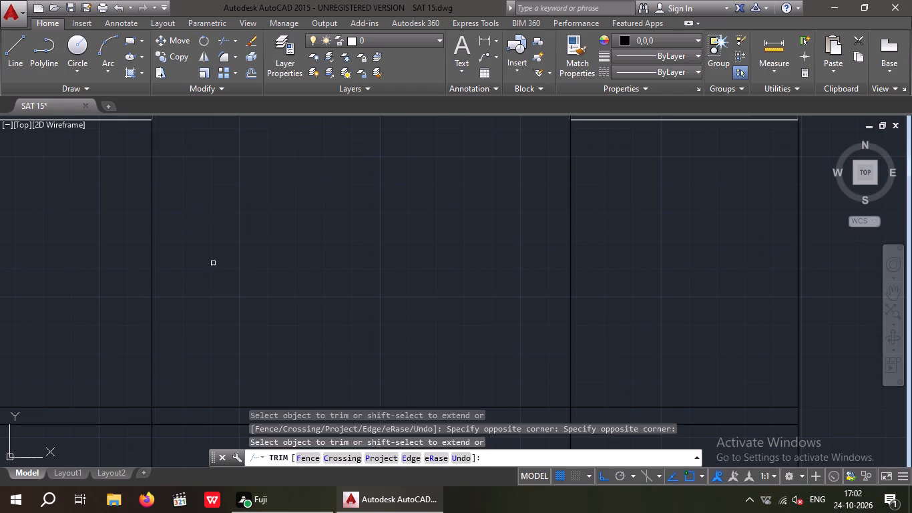
drag(218, 256, 101, 312)
drag(91, 315, 98, 313)
scroll(115, 301, down, 2)
scroll(268, 308, up, 3)
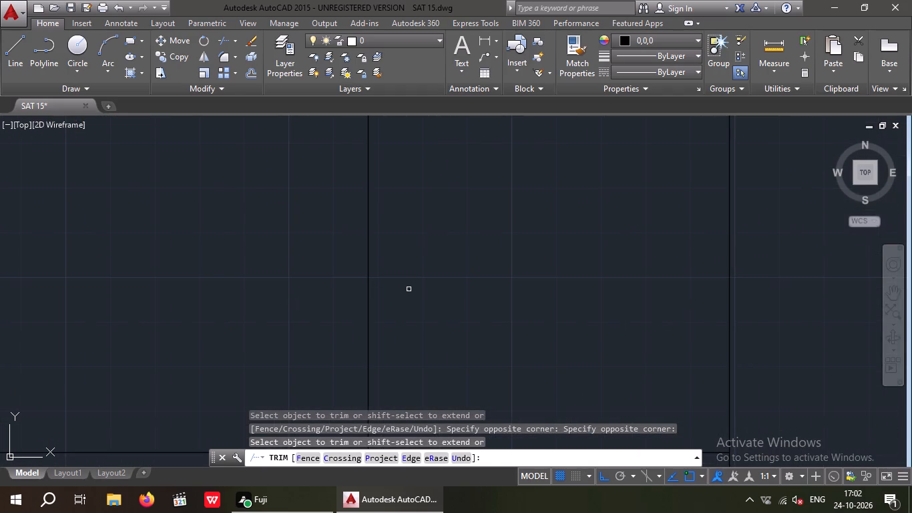
drag(412, 284, 278, 342)
click(280, 335)
scroll(295, 326, down, 2)
scroll(432, 328, up, 2)
drag(553, 287, 543, 297)
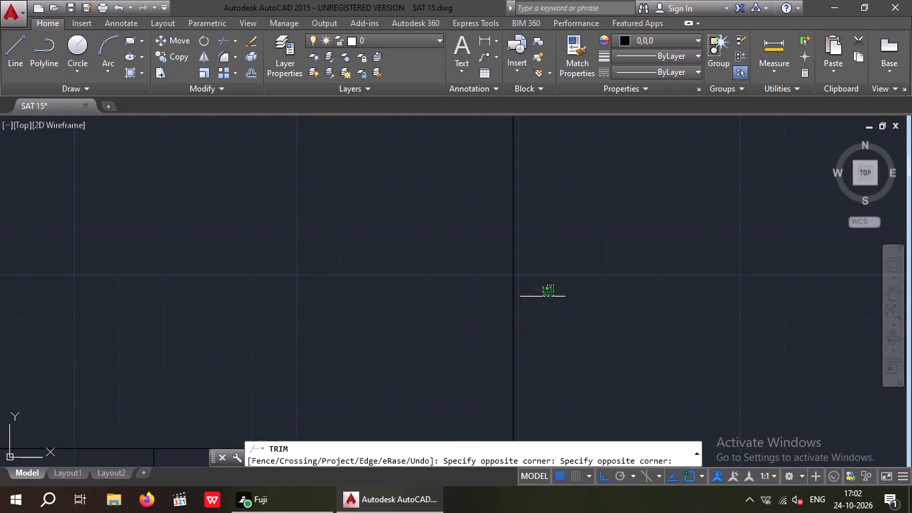
drag(543, 297, 459, 343)
click(458, 338)
scroll(481, 323, down, 4)
key(Escape)
Erase the leftover vertical construction line running through the vehicles parking area beside the entry gate.
scroll(318, 259, up, 3)
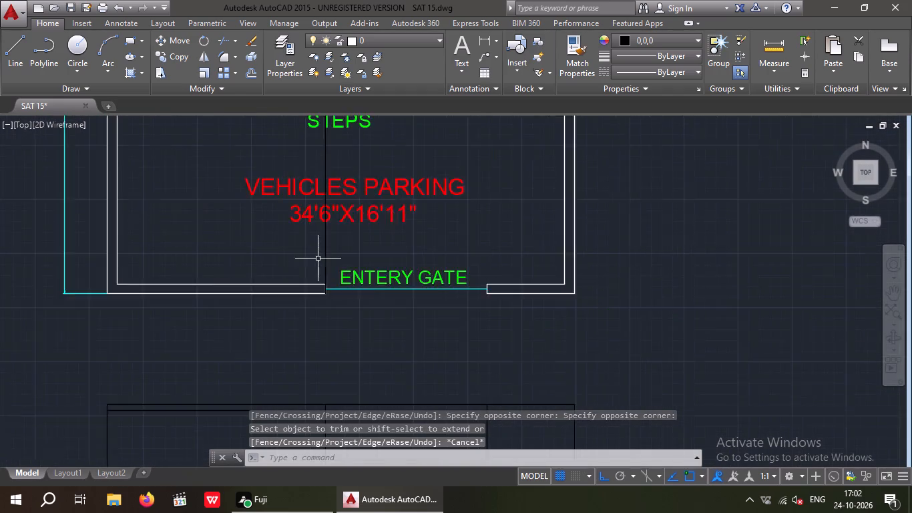
drag(357, 248, 308, 270)
click(308, 270)
key(Delete)
Change the colour of all the elevation grid lines below the floor plan to white 255,255,255.
scroll(347, 275, down, 3)
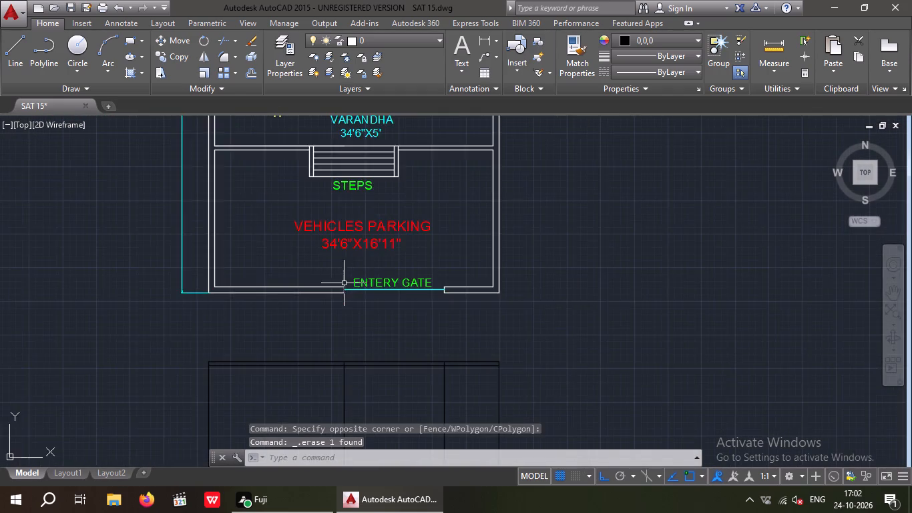
scroll(343, 285, down, 2)
middle_drag(342, 289, 278, 379)
scroll(278, 380, down, 1)
middle_drag(318, 329, 349, 256)
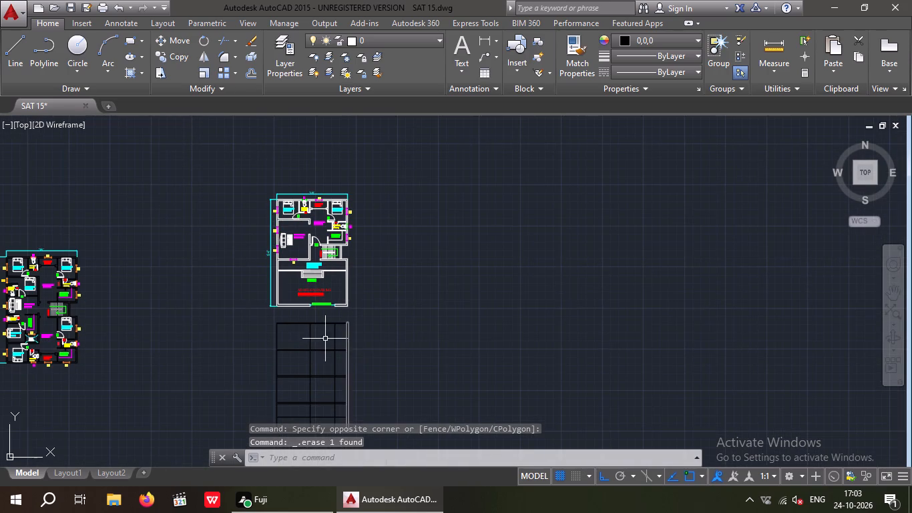
middle_drag(324, 337, 362, 291)
scroll(322, 297, up, 1)
drag(288, 261, 300, 260)
middle_drag(471, 389, 462, 337)
scroll(462, 335, up, 1)
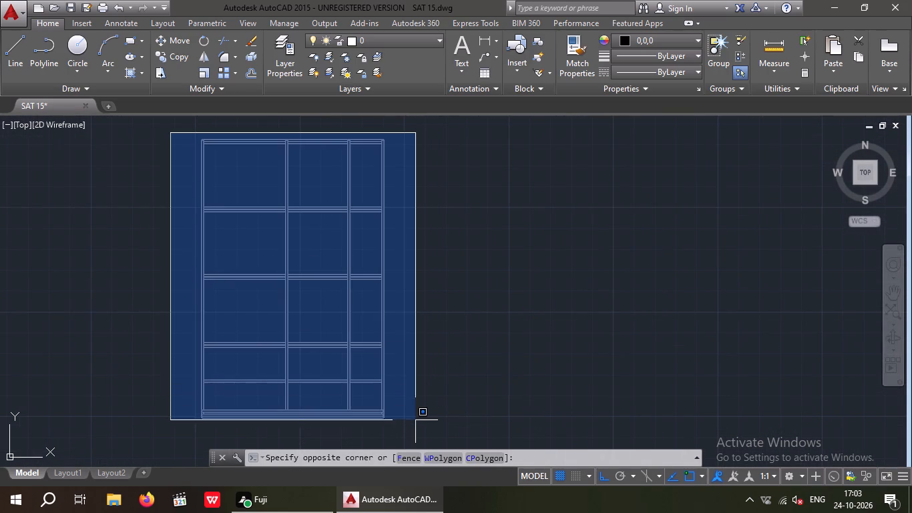
click(413, 428)
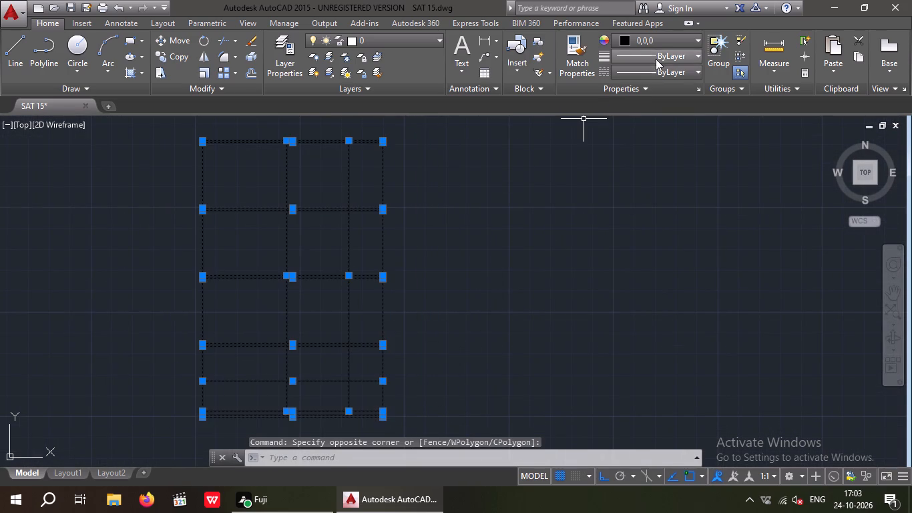
click(656, 40)
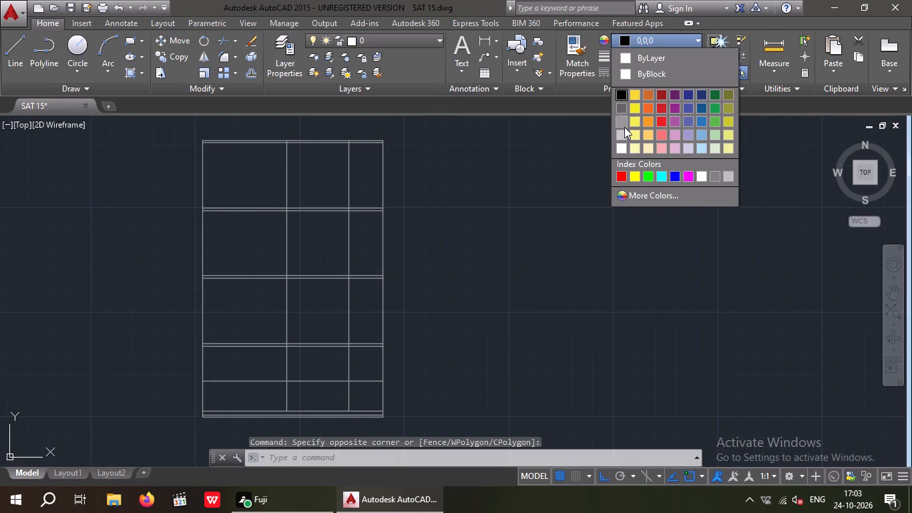
click(619, 148)
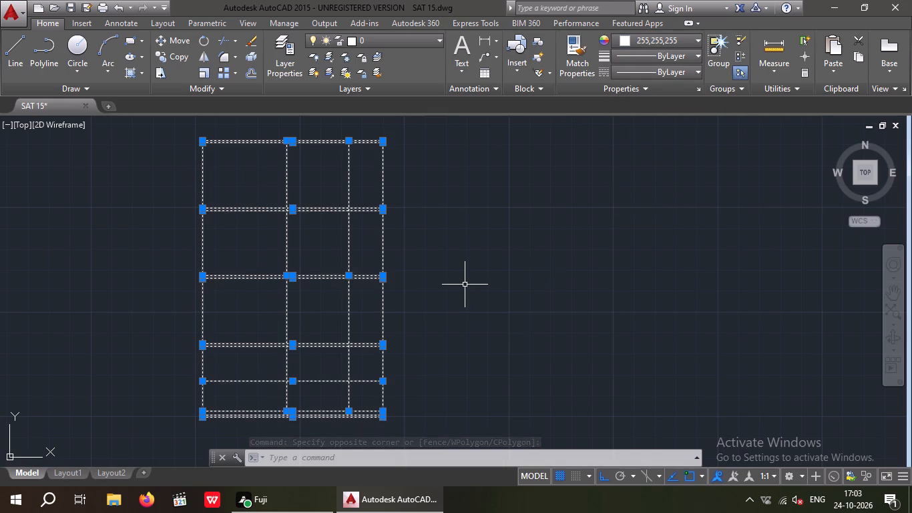
key(Escape)
key(Escape)
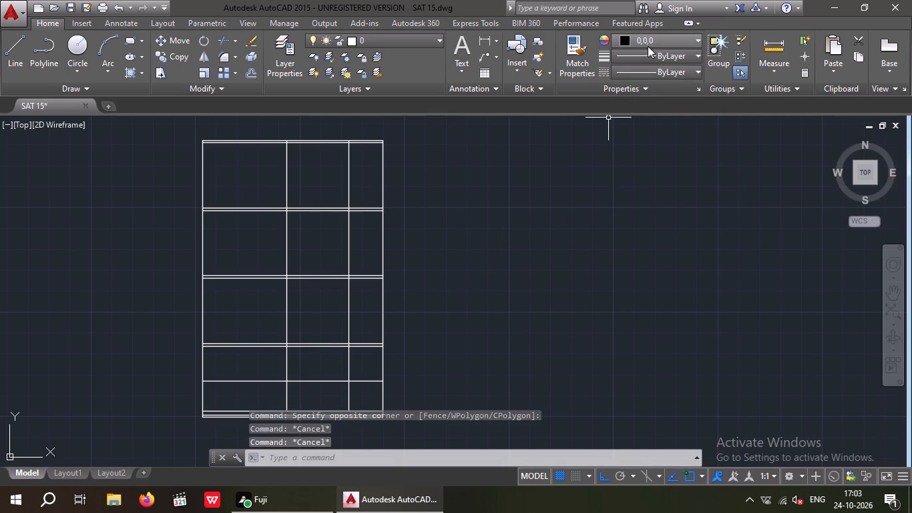
Set the current object colour to ByLayer.
click(648, 45)
click(636, 55)
Examine the storey and slab lines of the elevation grid and how they align with the floor plan.
middle_drag(400, 377, 407, 376)
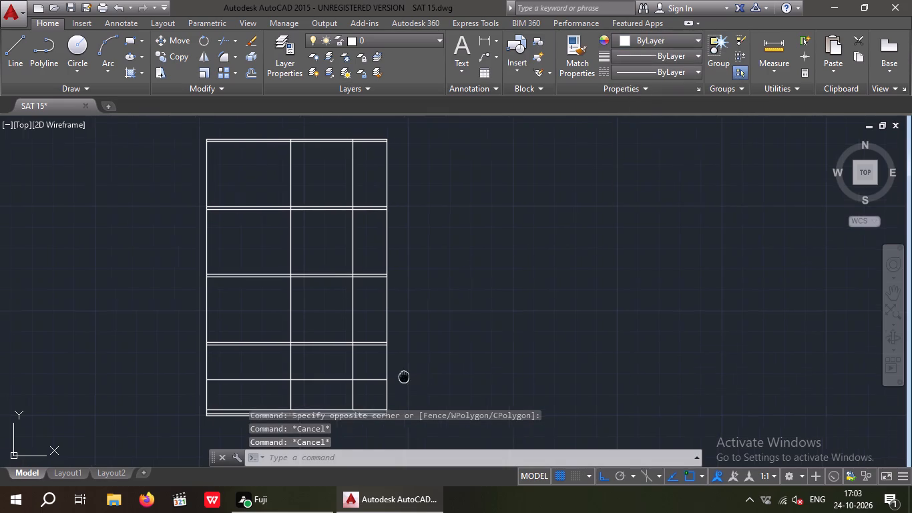
middle_drag(407, 376, 481, 358)
scroll(356, 346, up, 2)
middle_drag(407, 373, 394, 358)
scroll(394, 369, down, 2)
middle_click(381, 380)
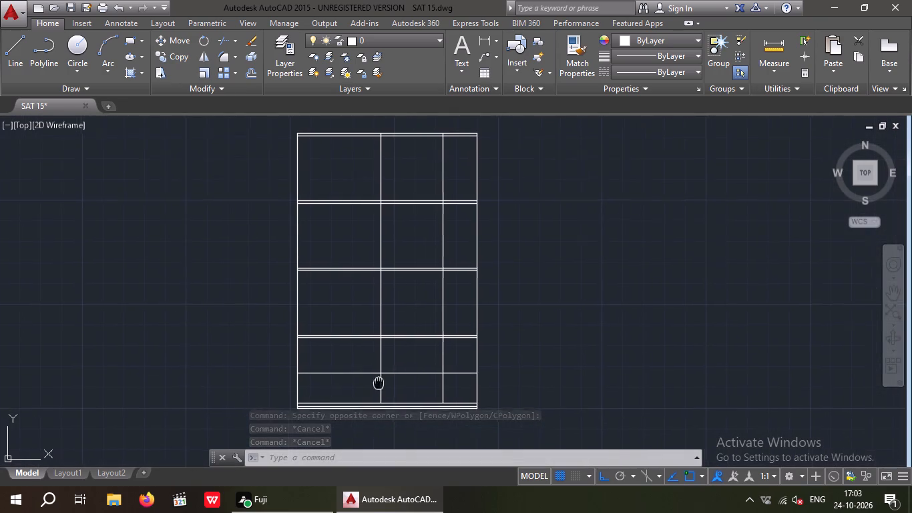
scroll(389, 383, down, 2)
middle_drag(387, 384, 378, 400)
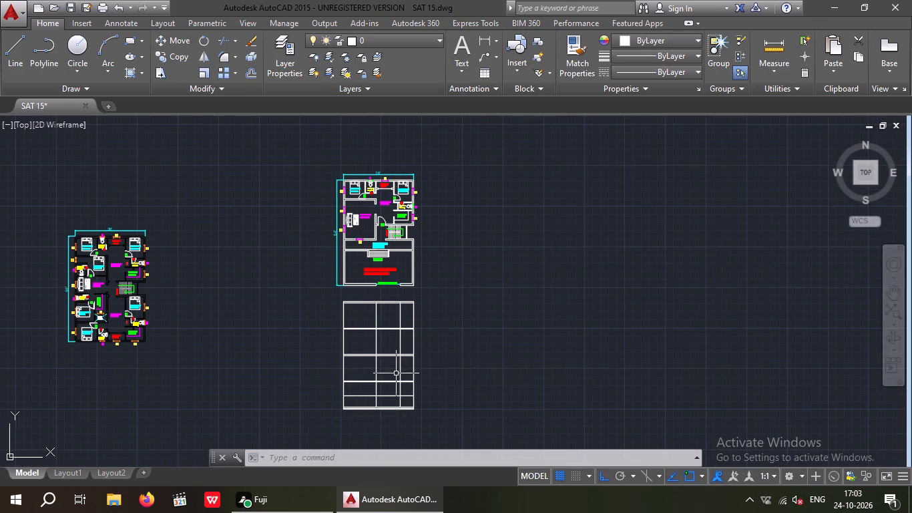
scroll(391, 393, up, 2)
middle_drag(385, 394, 395, 360)
scroll(395, 359, up, 1)
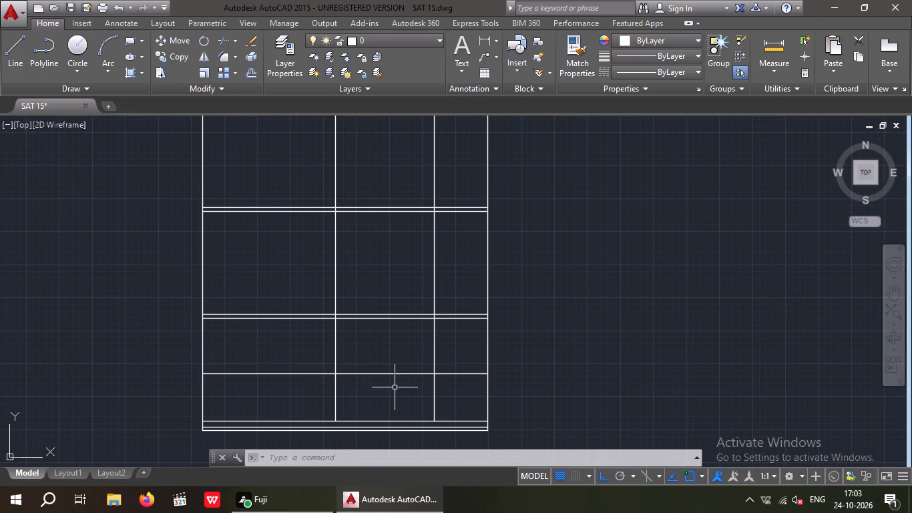
scroll(395, 386, down, 1)
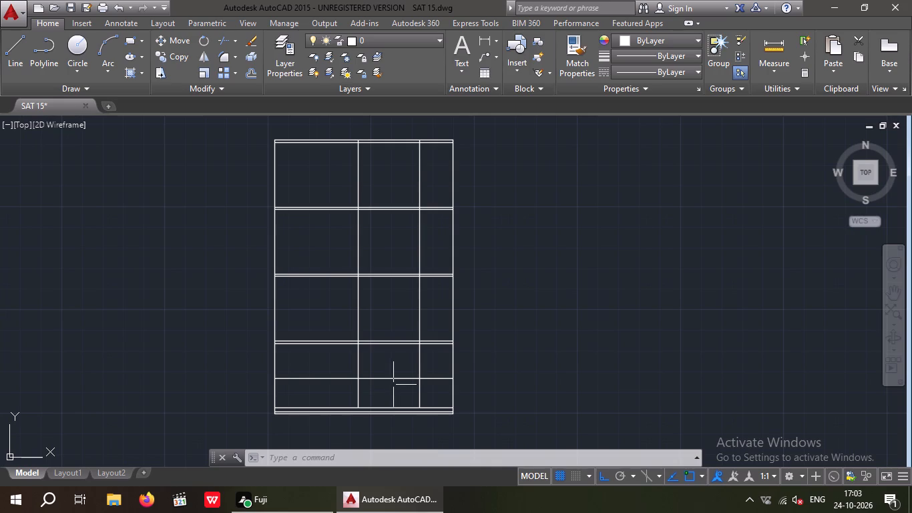
middle_drag(379, 403, 369, 430)
scroll(379, 389, down, 1)
middle_click(375, 400)
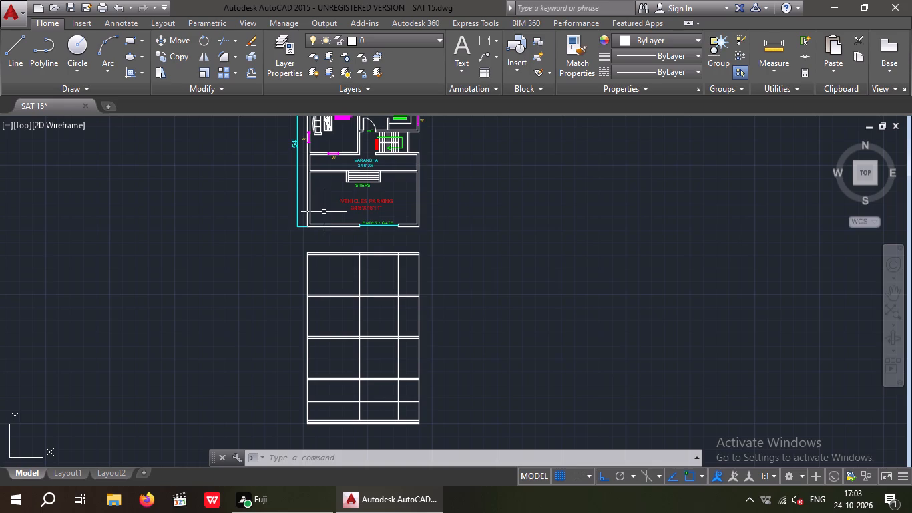
Draw two vertical construction lines through the outer corner and inner edge of the entrance steps' side wall nearest the staircase.
key(x)
key(l)
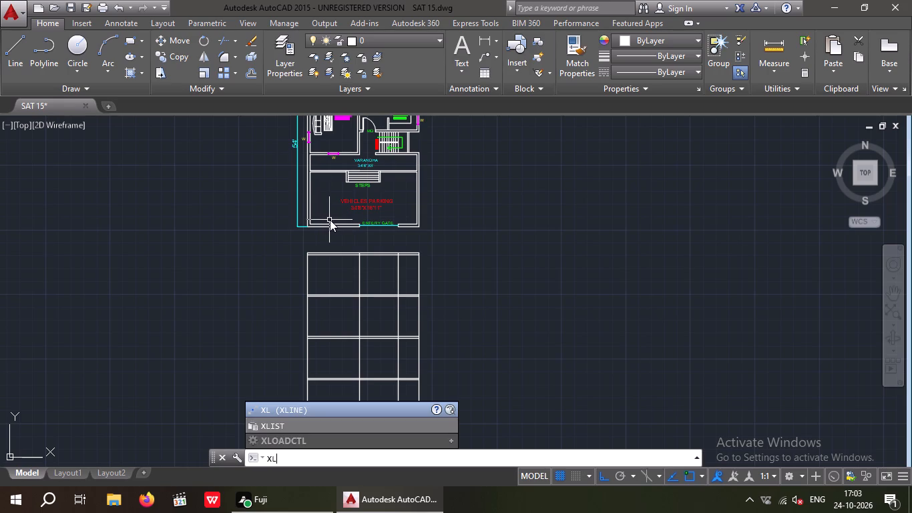
key(space)
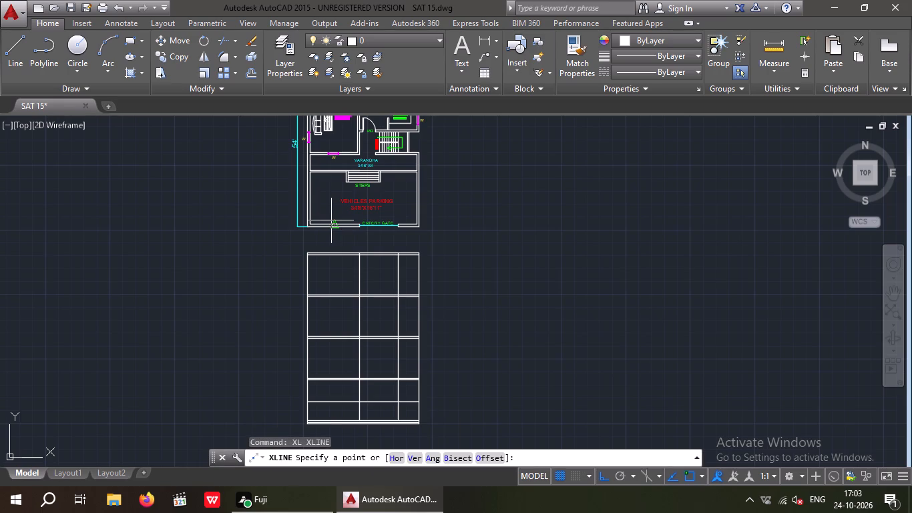
text(V)
key(space)
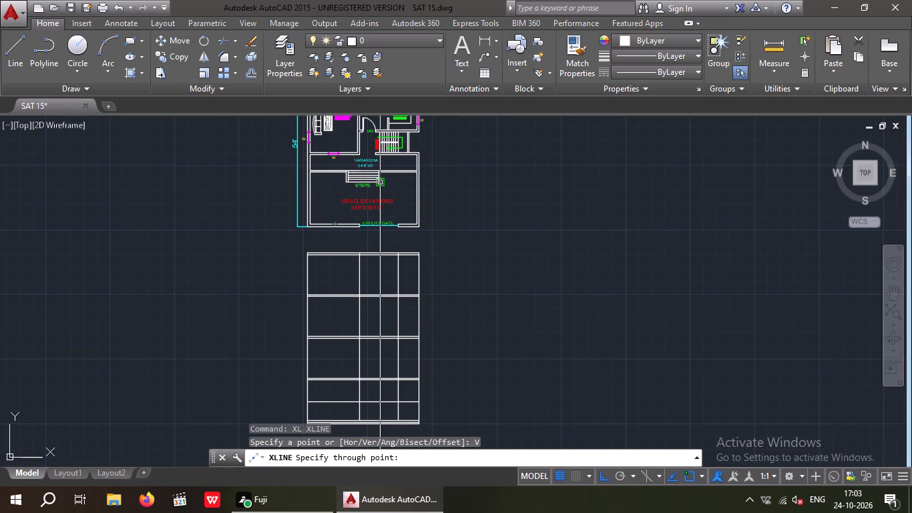
scroll(381, 182, up, 4)
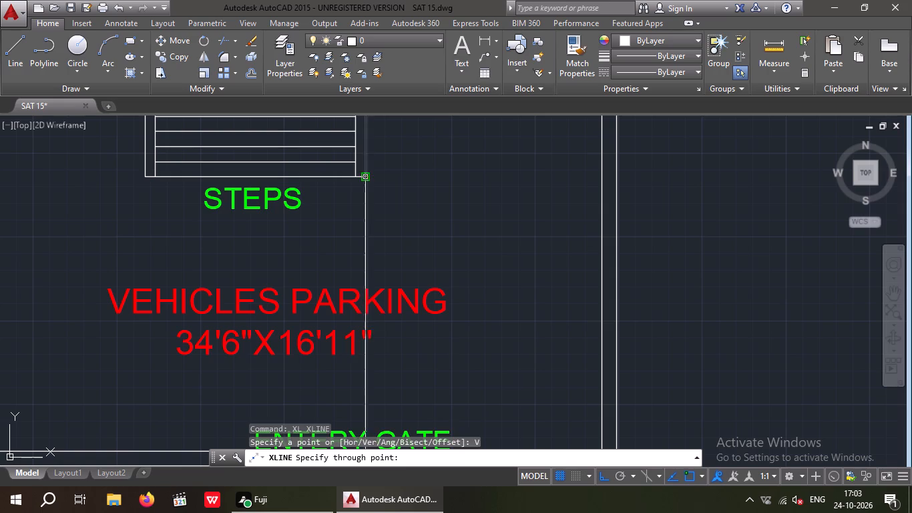
click(364, 176)
click(353, 175)
scroll(353, 174, down, 3)
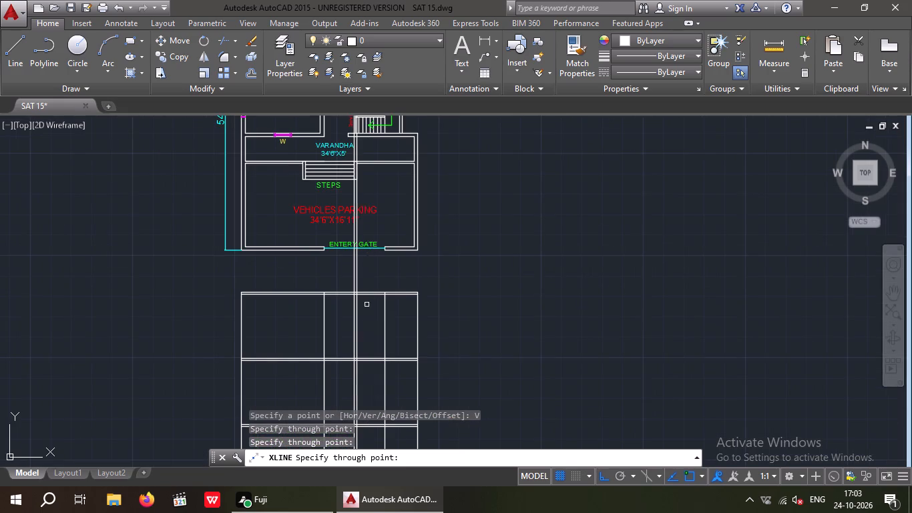
middle_drag(361, 301, 332, 214)
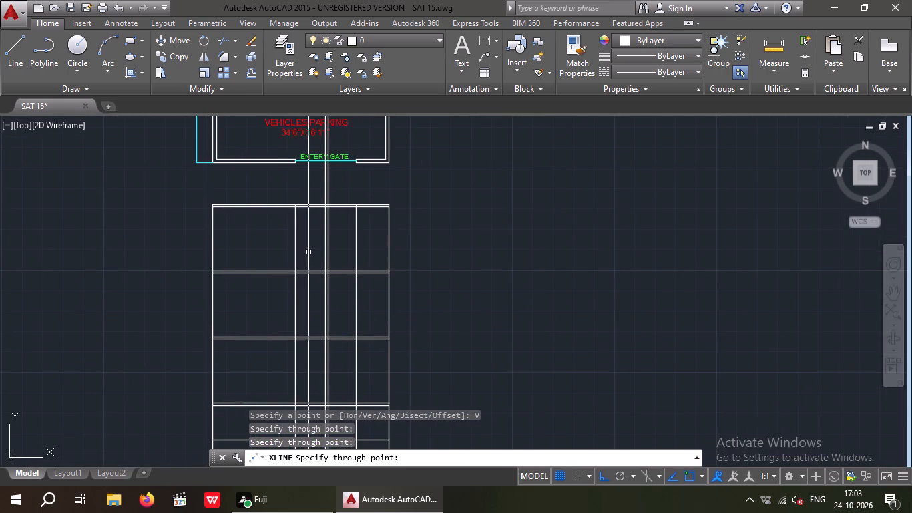
middle_drag(313, 270, 313, 350)
scroll(309, 273, down, 1)
middle_drag(309, 280, 309, 337)
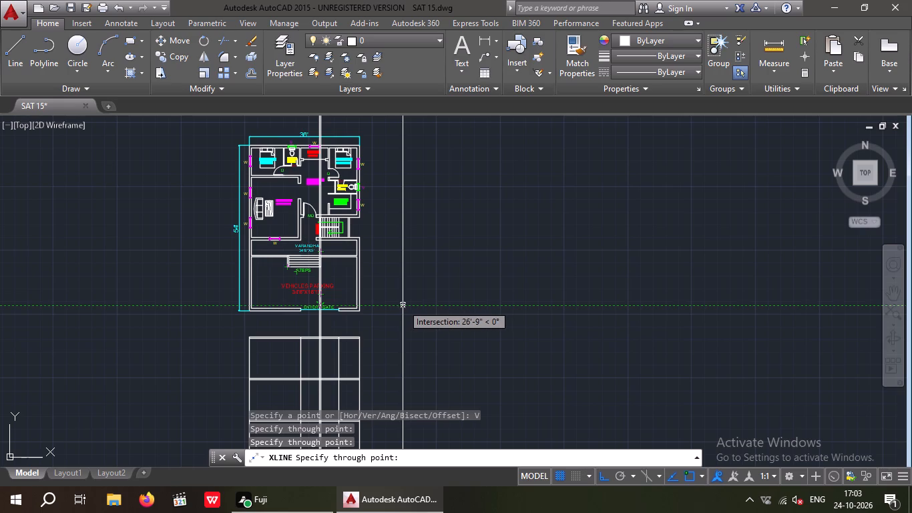
key(Escape)
key(Escape)
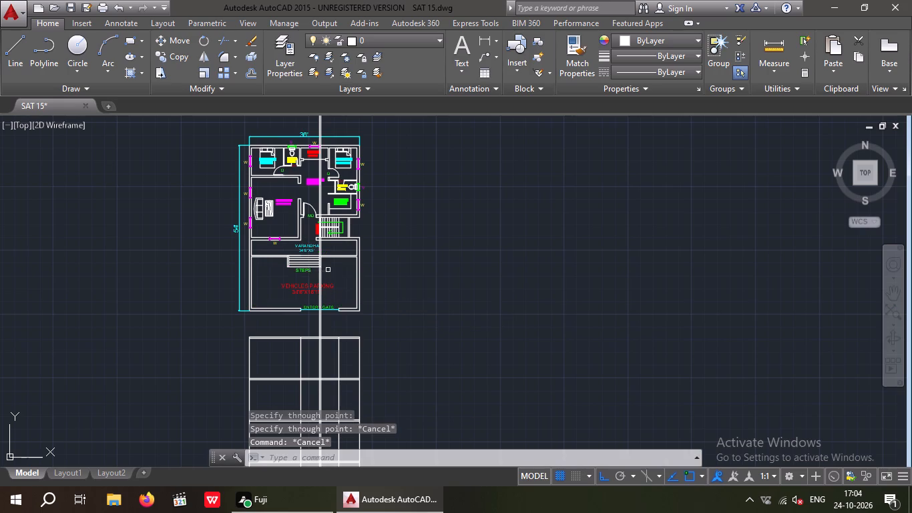
Erase the two vertical construction lines that run through the elevation between the two entry-gate lines.
scroll(364, 283, down, 2)
middle_drag(403, 319, 396, 276)
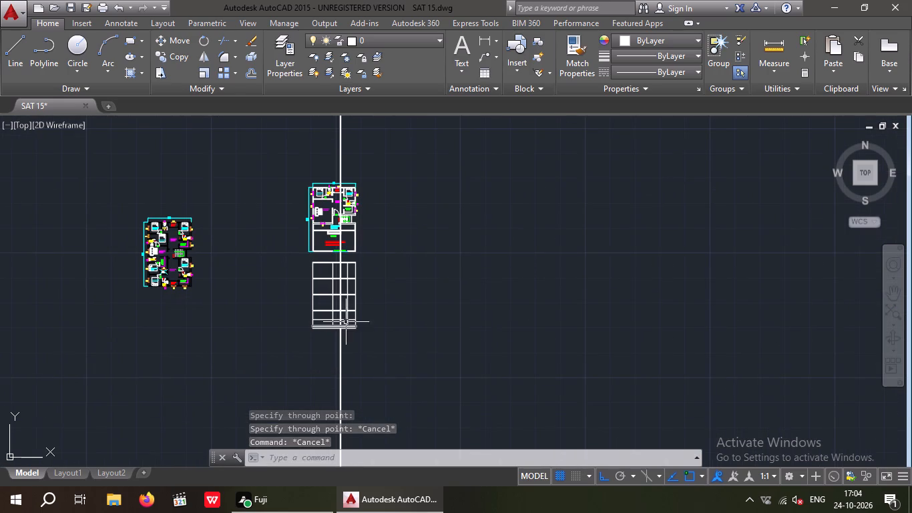
scroll(341, 317, up, 2)
scroll(340, 331, down, 1)
middle_drag(317, 364, 308, 384)
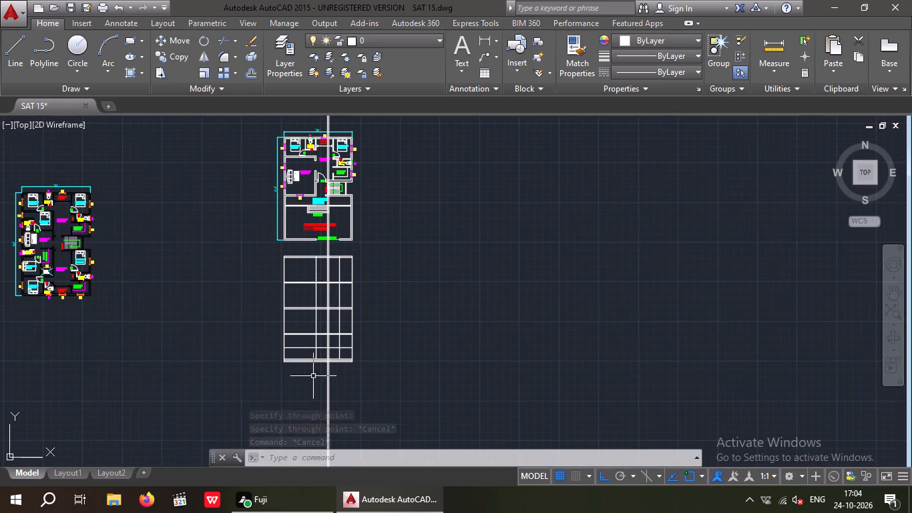
scroll(314, 338, up, 3)
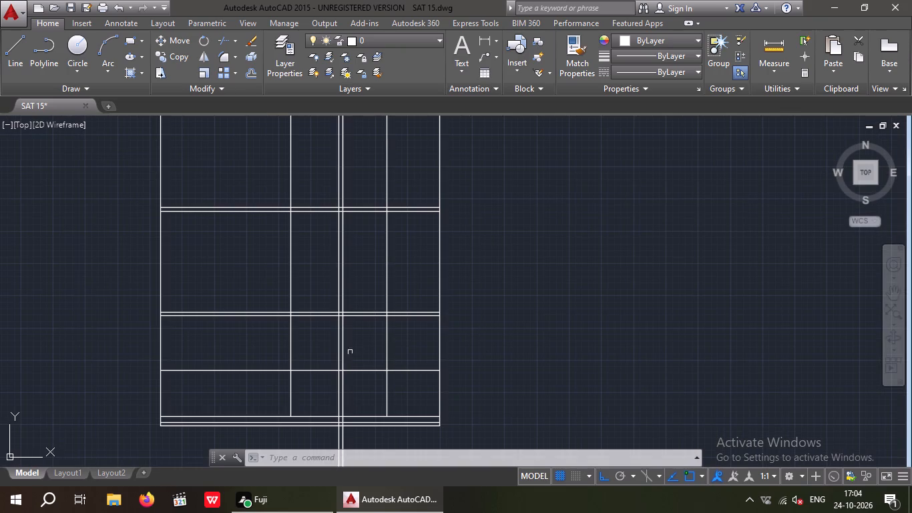
drag(357, 337, 326, 349)
click(320, 349)
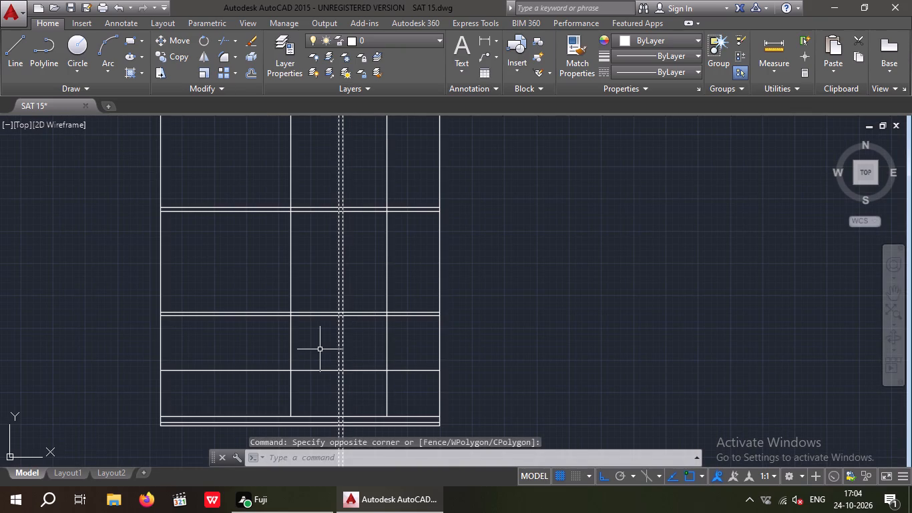
key(Delete)
scroll(317, 345, down, 1)
key(Escape)
key(Escape)
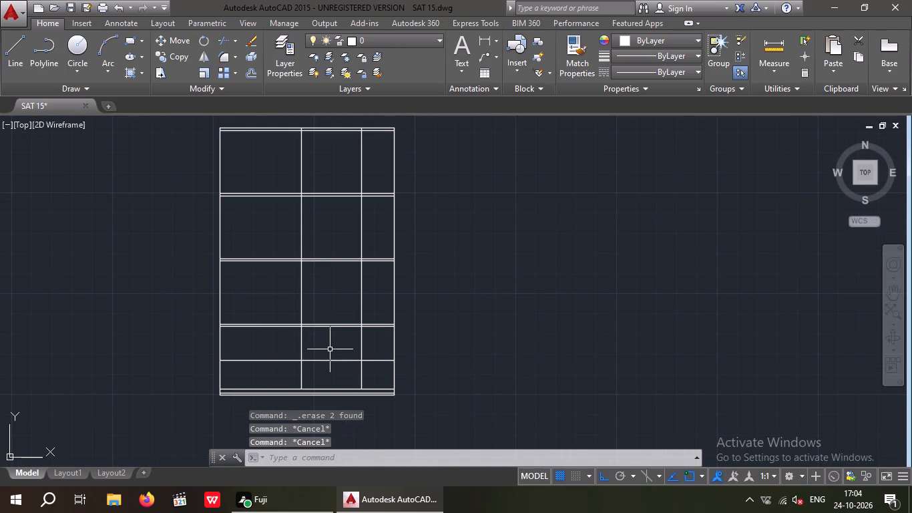
Trim the ground storey's mid-height horizontal line out of the bay between the two entry-gate verticals.
text(TR)
key(space)
key(space)
scroll(336, 377, up, 1)
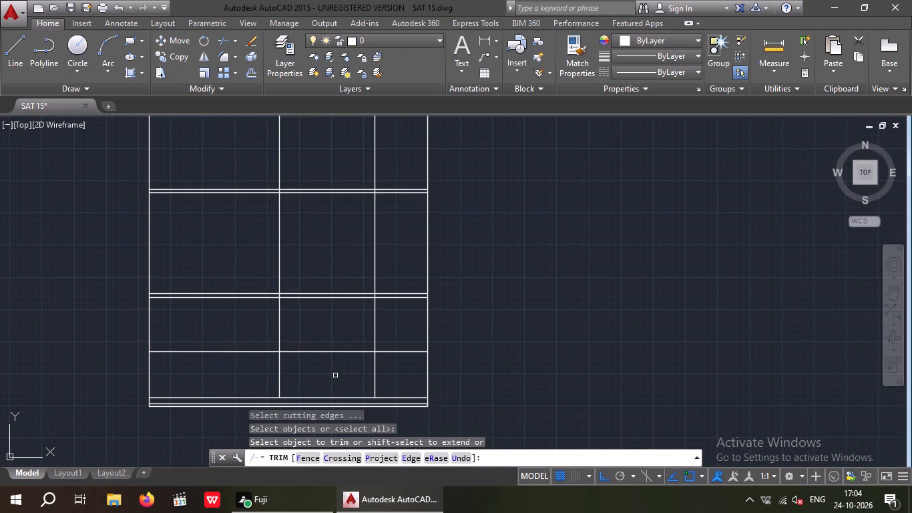
drag(338, 371, 324, 363)
click(310, 329)
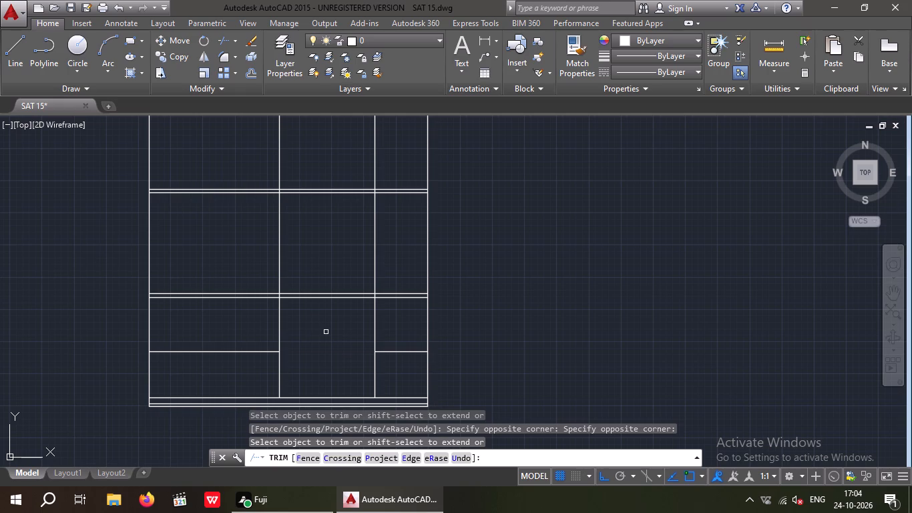
key(Escape)
key(Escape)
key(Escape)
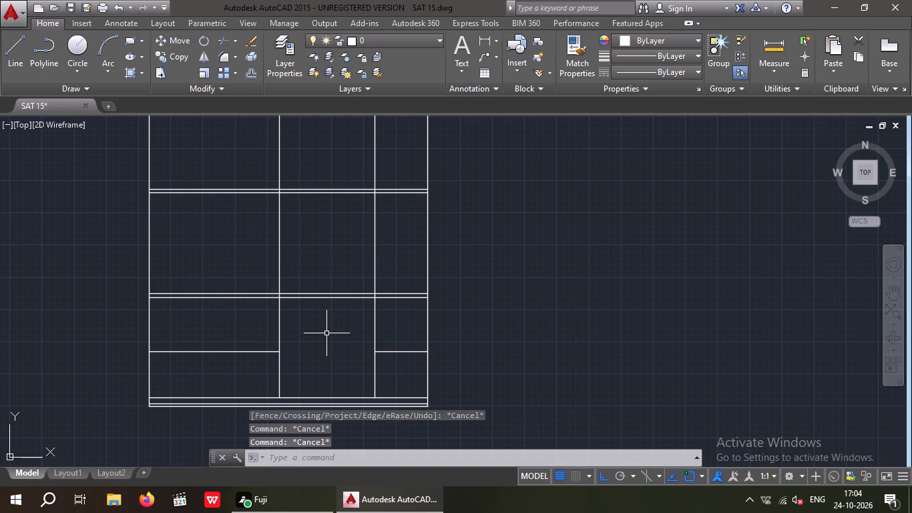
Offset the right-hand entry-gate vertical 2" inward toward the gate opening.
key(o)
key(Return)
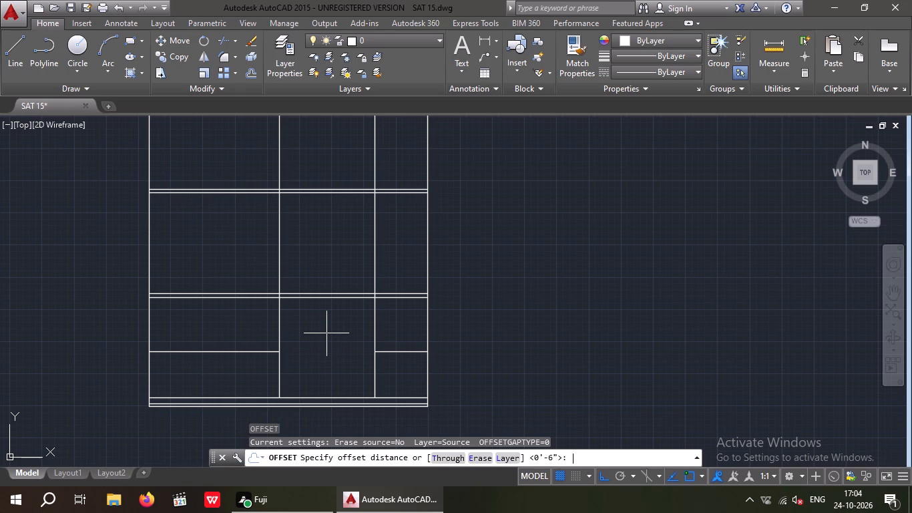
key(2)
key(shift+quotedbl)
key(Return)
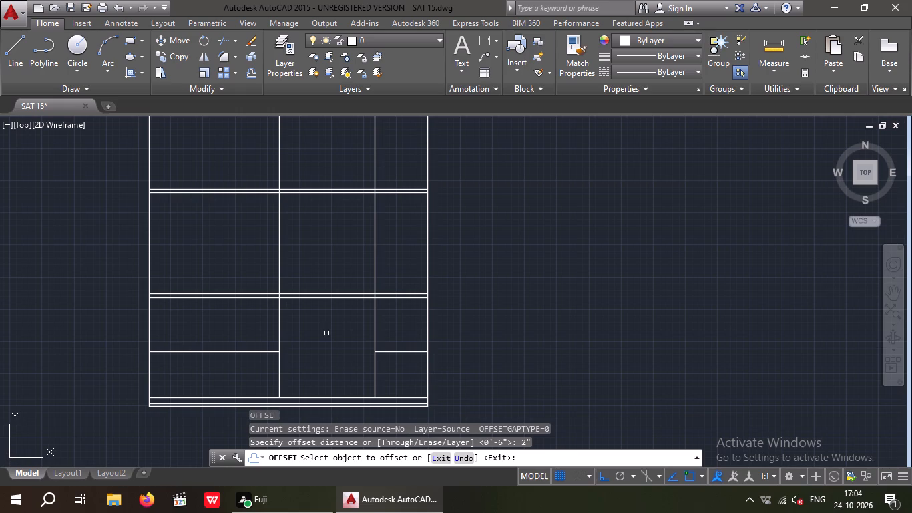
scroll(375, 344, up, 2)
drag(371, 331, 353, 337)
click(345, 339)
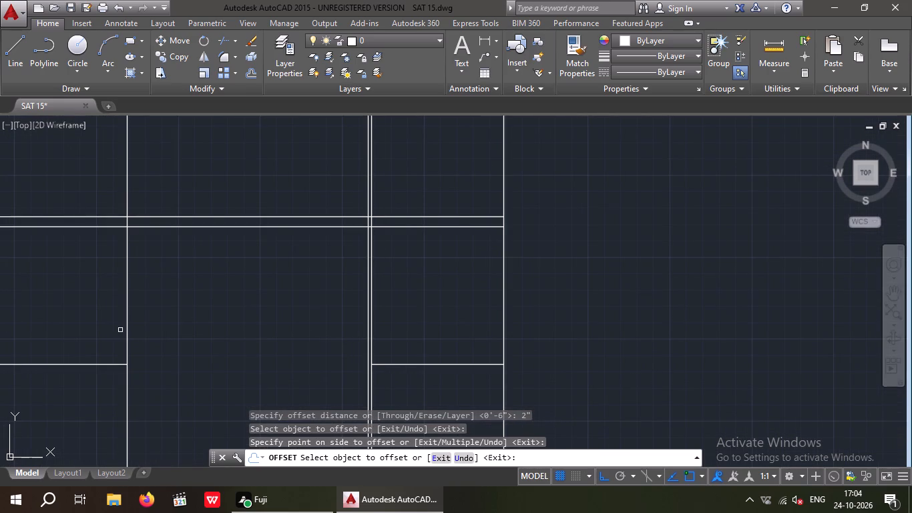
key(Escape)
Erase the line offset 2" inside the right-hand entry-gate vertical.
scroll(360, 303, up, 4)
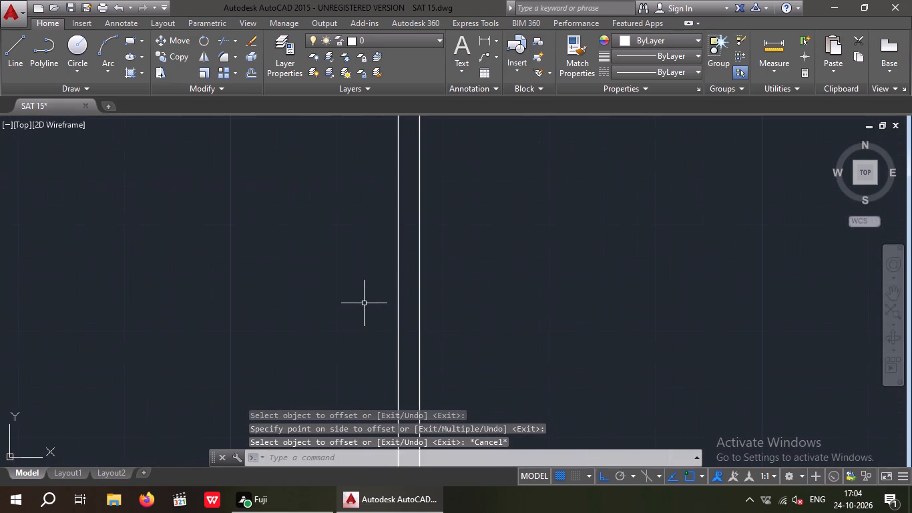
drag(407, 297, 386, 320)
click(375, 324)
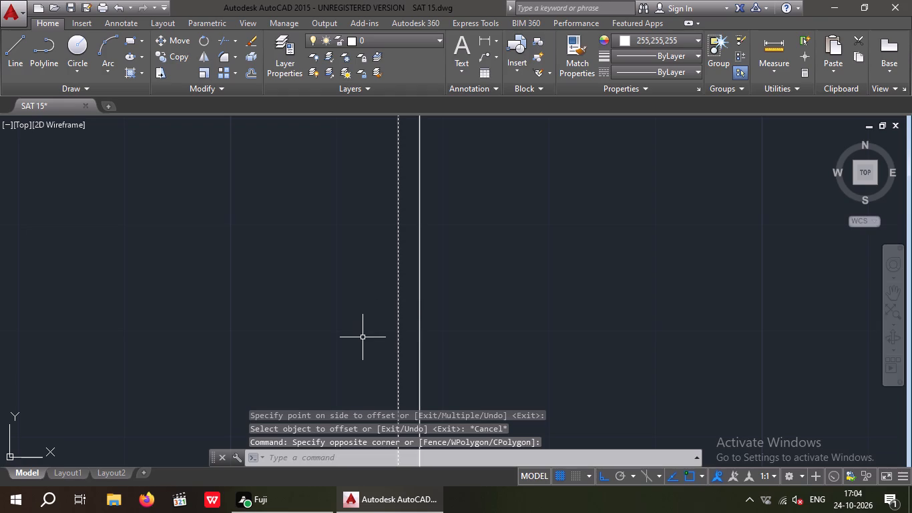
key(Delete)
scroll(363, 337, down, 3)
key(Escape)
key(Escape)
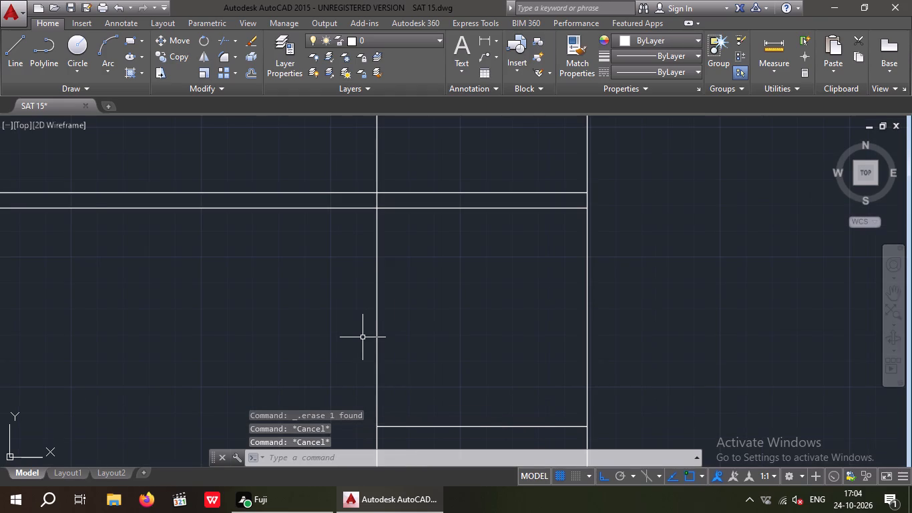
Offset both entry-gate verticals 5" inward toward the gate opening.
key(o)
key(Return)
key(5)
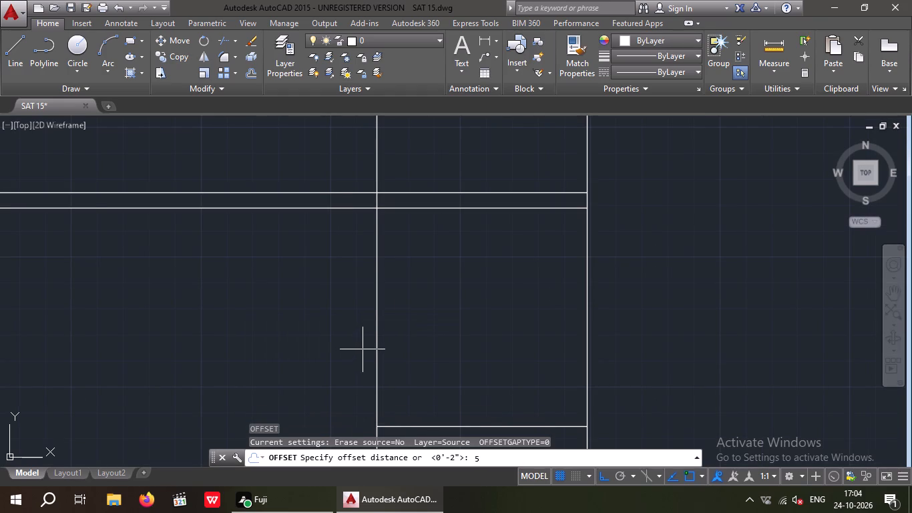
key(shift+quotedbl)
key(Return)
scroll(371, 339, down, 2)
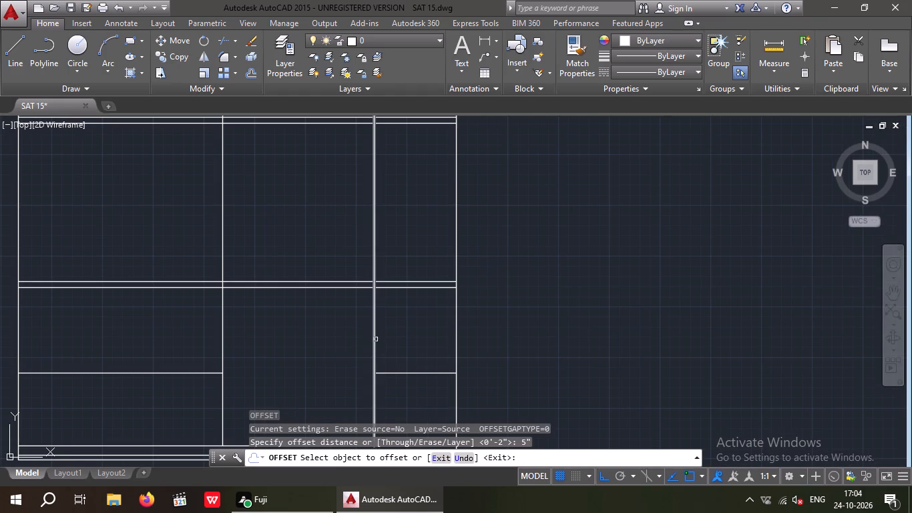
drag(375, 339, 363, 343)
click(334, 349)
scroll(219, 361, up, 2)
drag(226, 353, 229, 354)
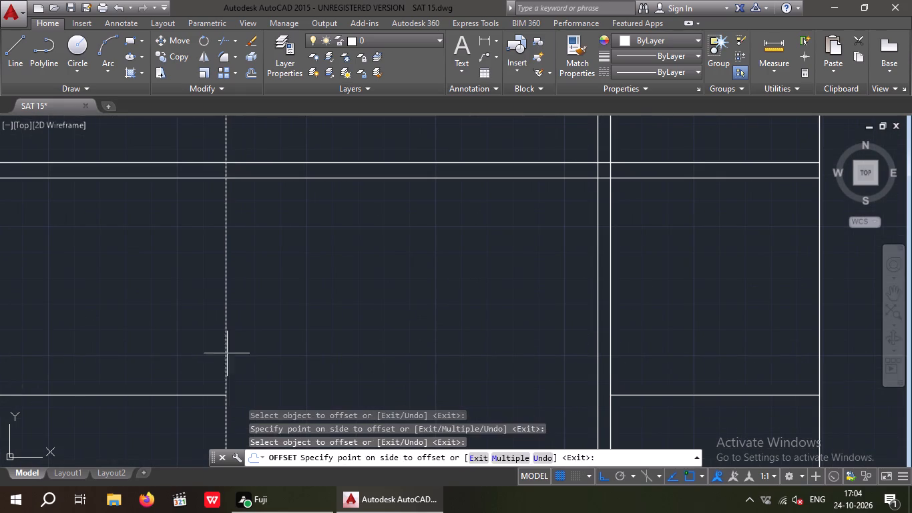
drag(229, 354, 235, 355)
click(248, 353)
scroll(258, 349, down, 1)
middle_drag(279, 352, 278, 325)
key(Escape)
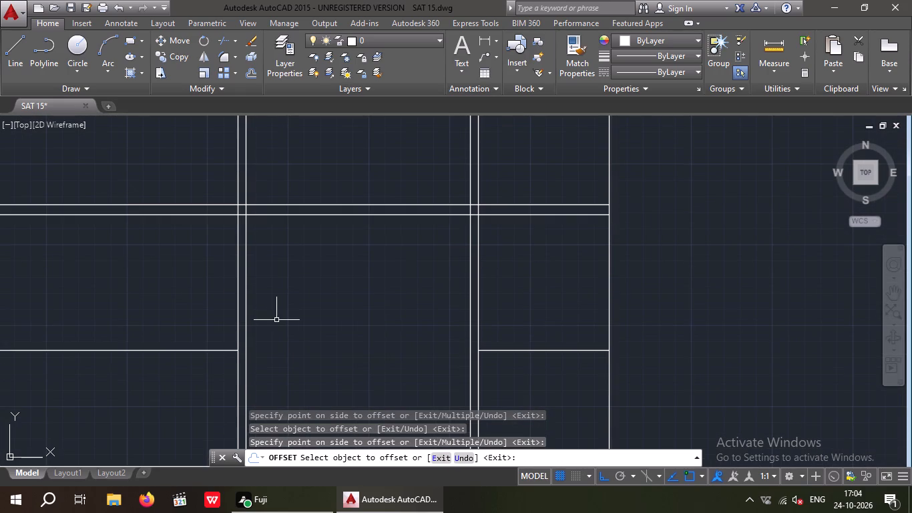
key(Escape)
Offset the base line on which the gate verticals stand 10' upward in the ground storey.
middle_drag(298, 328, 282, 281)
scroll(277, 275, down, 1)
middle_drag(273, 292, 265, 321)
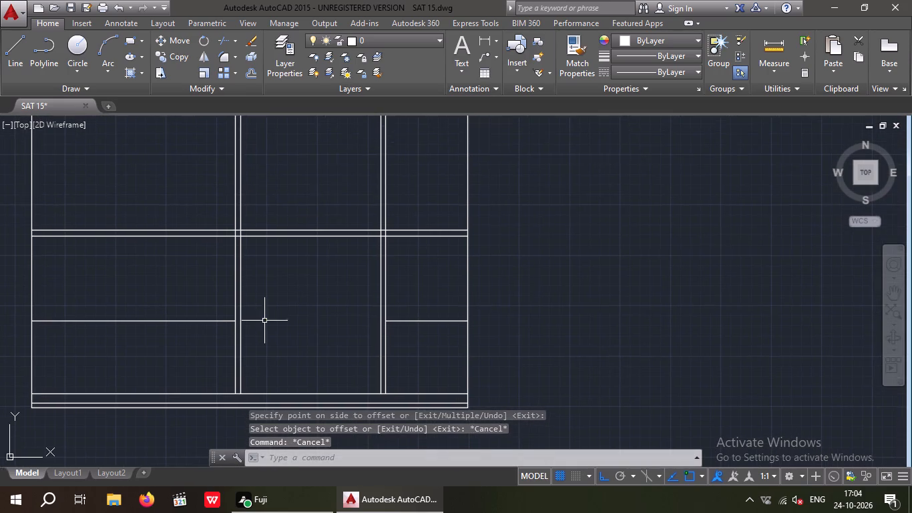
scroll(274, 307, up, 1)
key(Escape)
key(Escape)
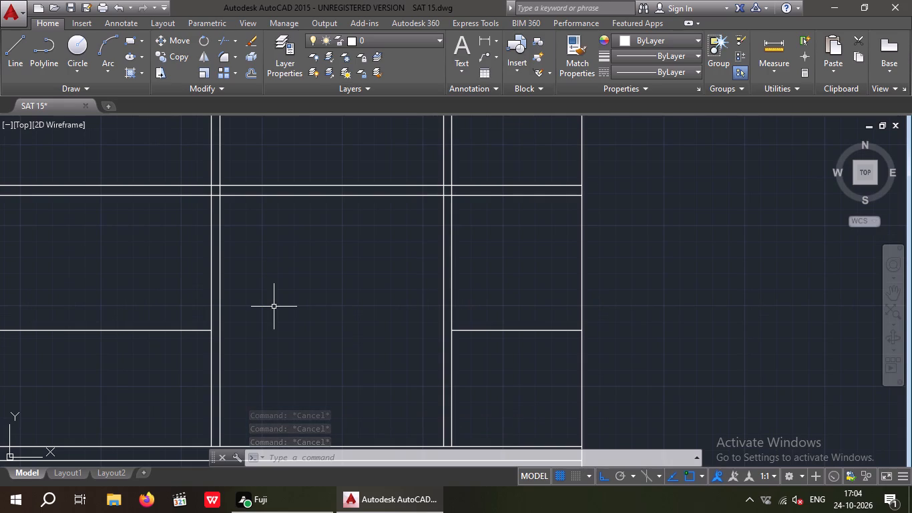
key(o)
key(Return)
text(10)
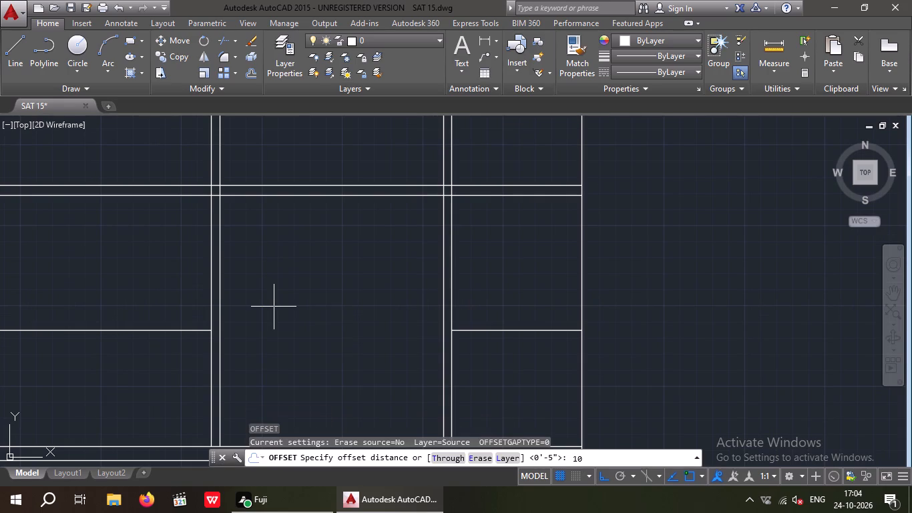
key(apostrophe)
key(Return)
scroll(293, 281, down, 2)
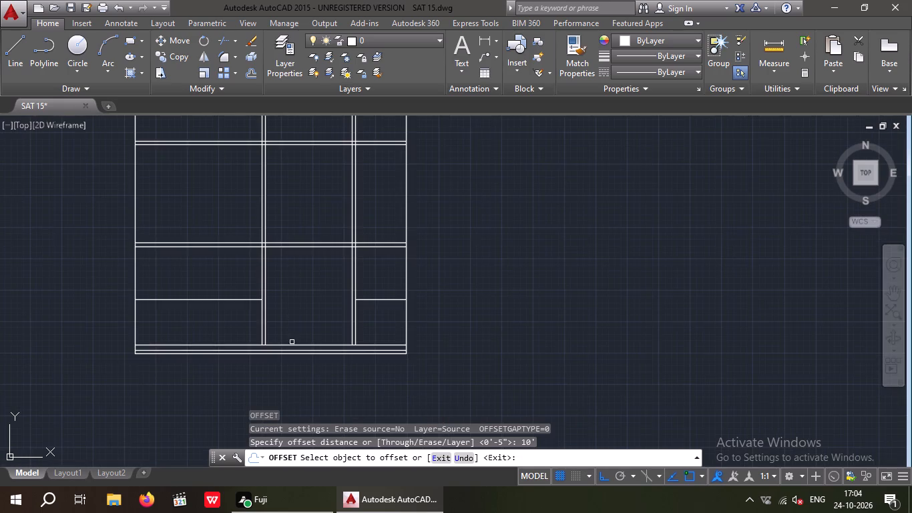
scroll(288, 340, up, 1)
click(303, 348)
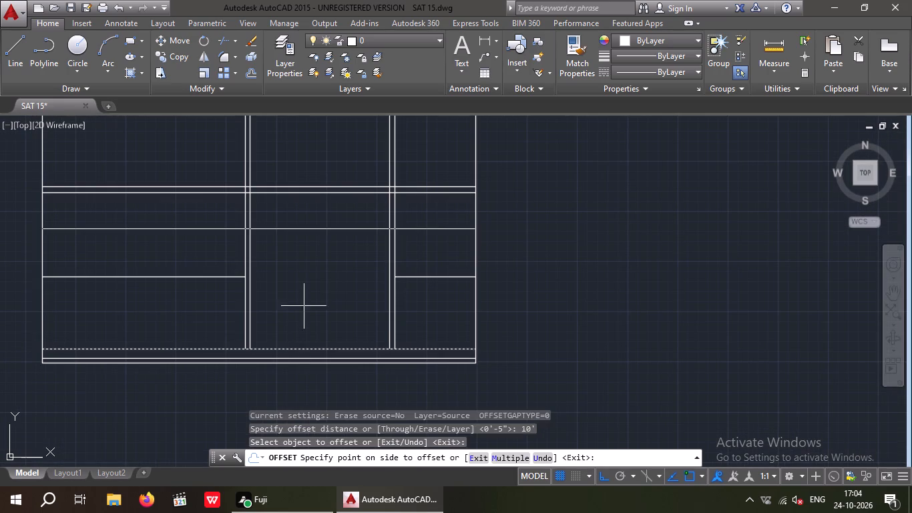
click(304, 301)
key(Escape)
key(Escape)
key(Escape)
key(Escape)
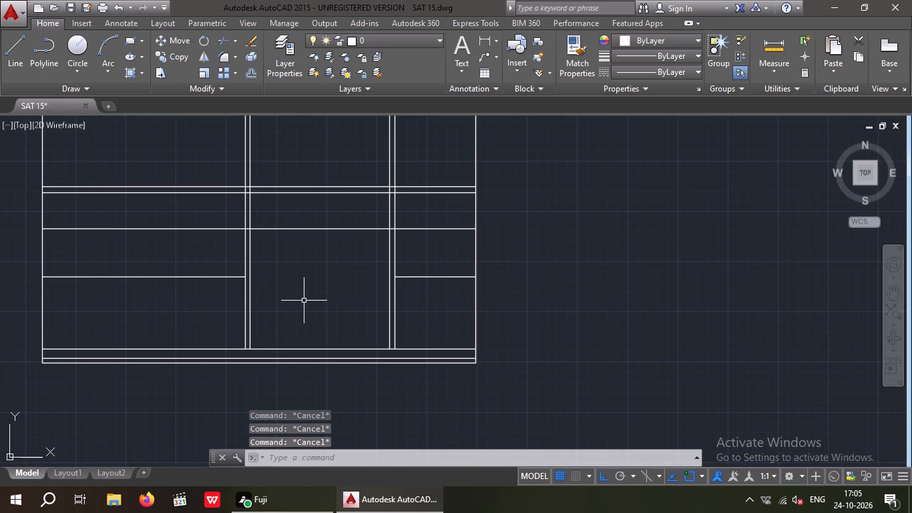
Trim the 10' line outside the outer gate verticals and the inner gate verticals between that line and the slab above.
text(TR)
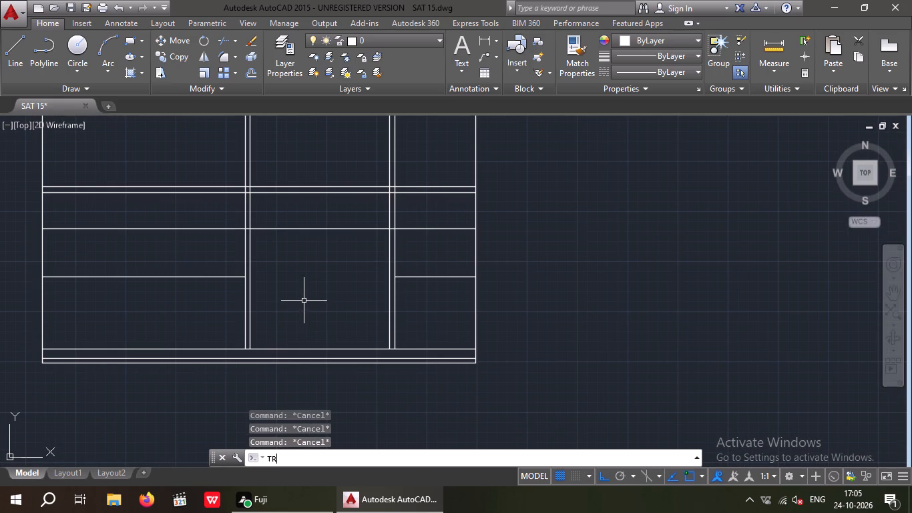
key(space)
key(space)
scroll(417, 239, up, 2)
drag(437, 258, 424, 240)
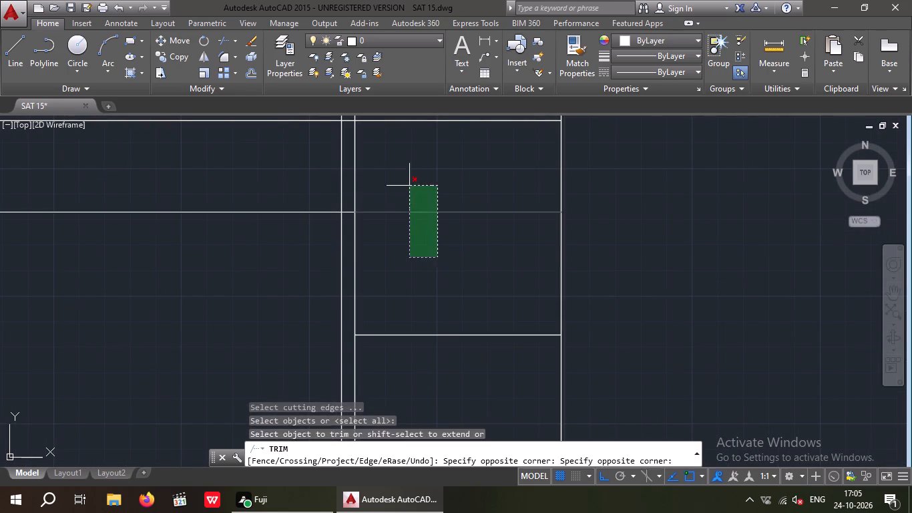
click(409, 180)
click(342, 184)
scroll(341, 186, down, 2)
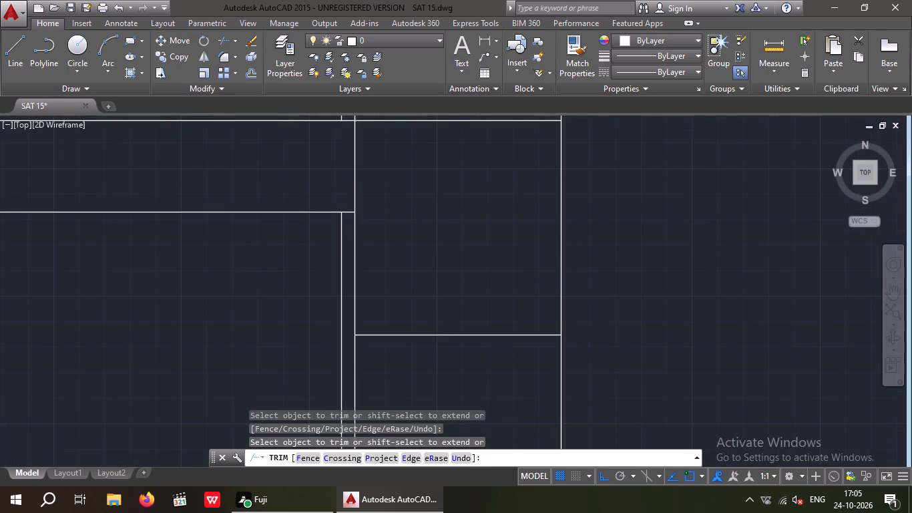
middle_drag(300, 244, 325, 293)
scroll(220, 228, up, 3)
click(241, 228)
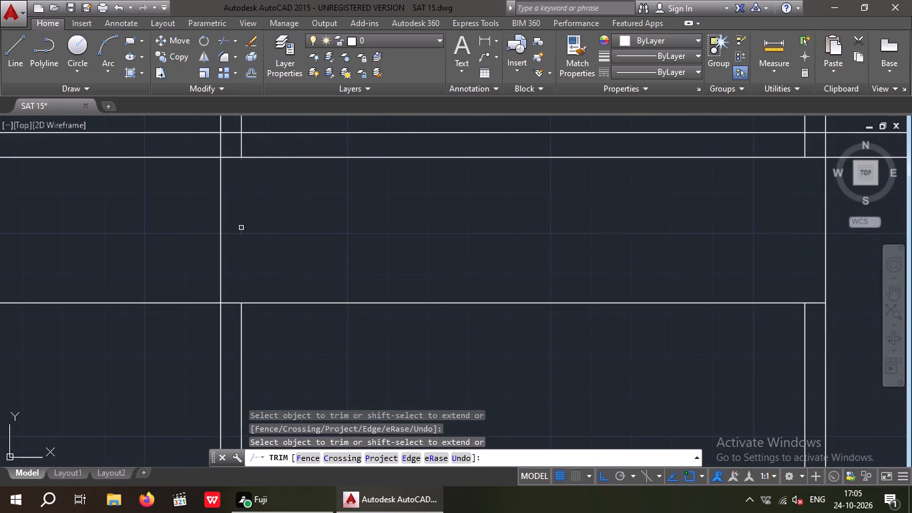
click(162, 303)
scroll(166, 295, down, 3)
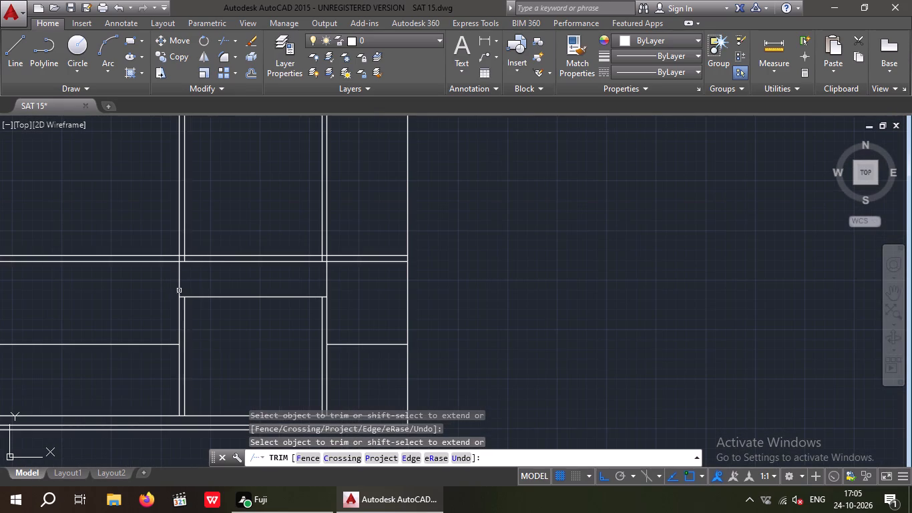
key(Escape)
Erase the two leftover inner gate verticals running through the slabs and upper storeys.
scroll(298, 219, up, 3)
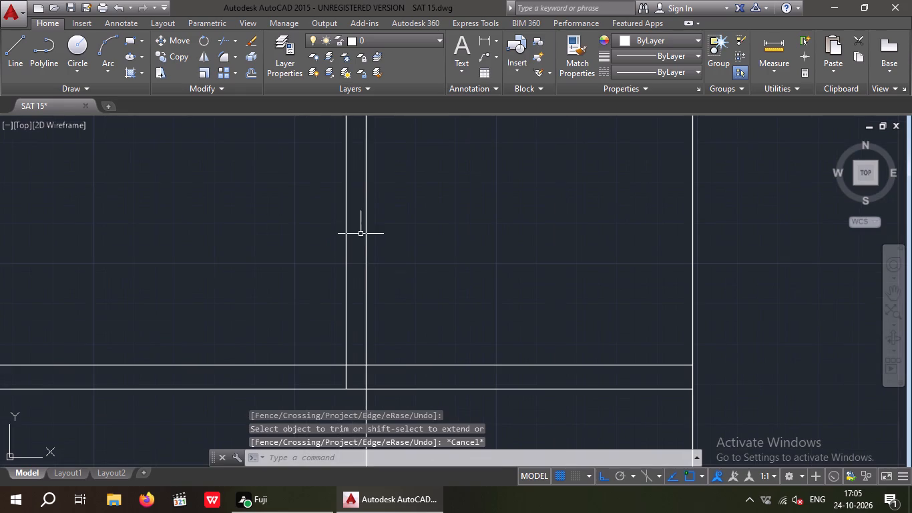
drag(351, 234, 303, 273)
click(301, 273)
scroll(299, 262, down, 2)
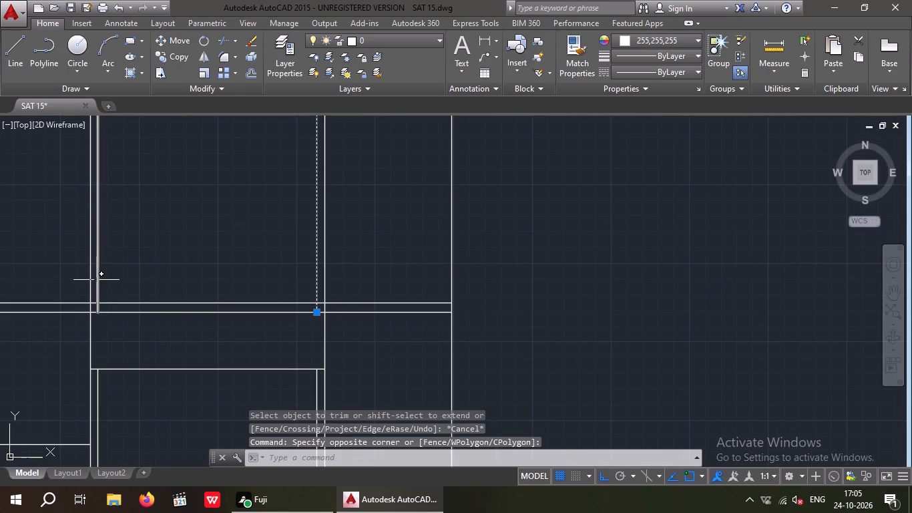
click(96, 280)
key(Delete)
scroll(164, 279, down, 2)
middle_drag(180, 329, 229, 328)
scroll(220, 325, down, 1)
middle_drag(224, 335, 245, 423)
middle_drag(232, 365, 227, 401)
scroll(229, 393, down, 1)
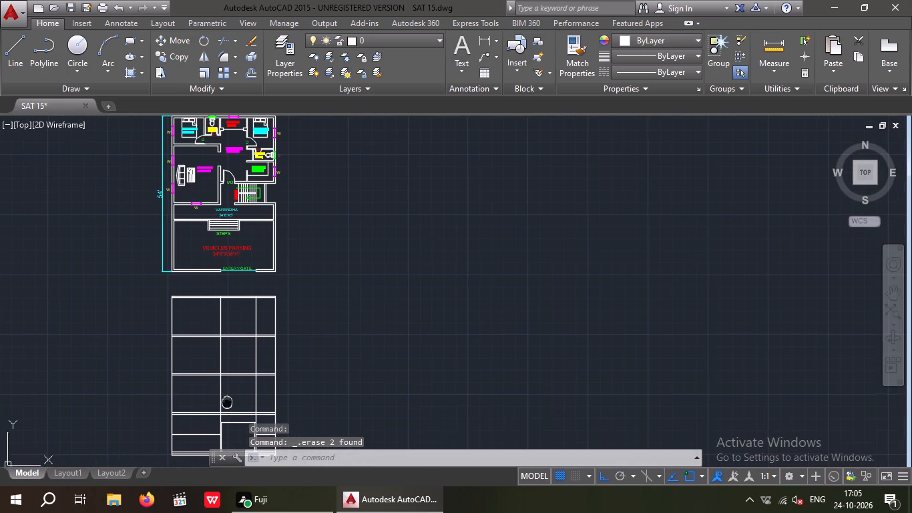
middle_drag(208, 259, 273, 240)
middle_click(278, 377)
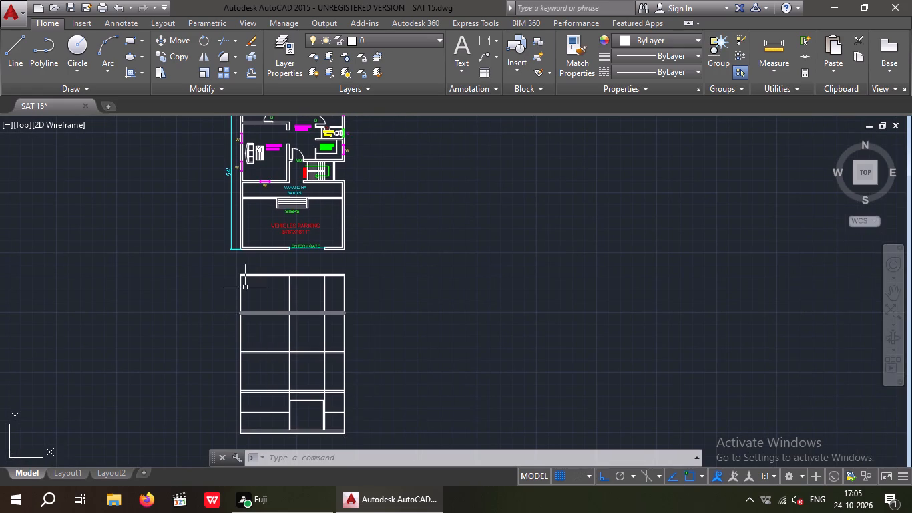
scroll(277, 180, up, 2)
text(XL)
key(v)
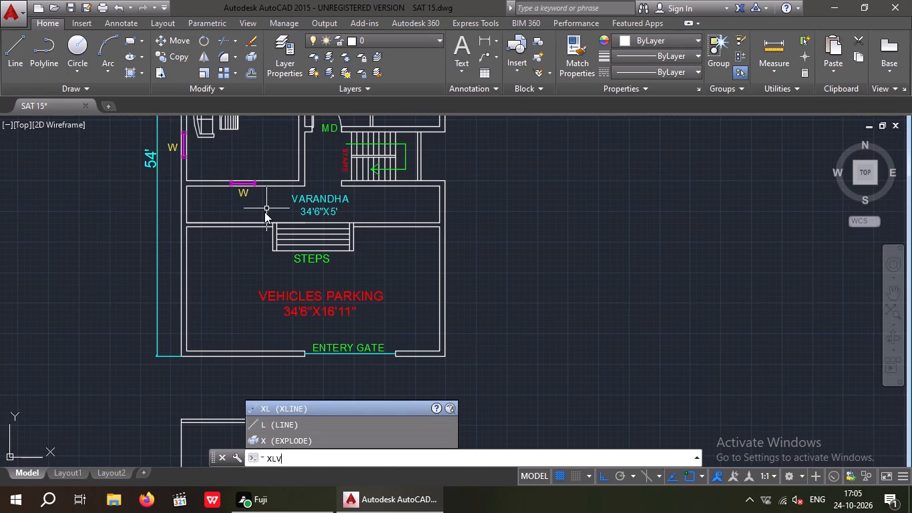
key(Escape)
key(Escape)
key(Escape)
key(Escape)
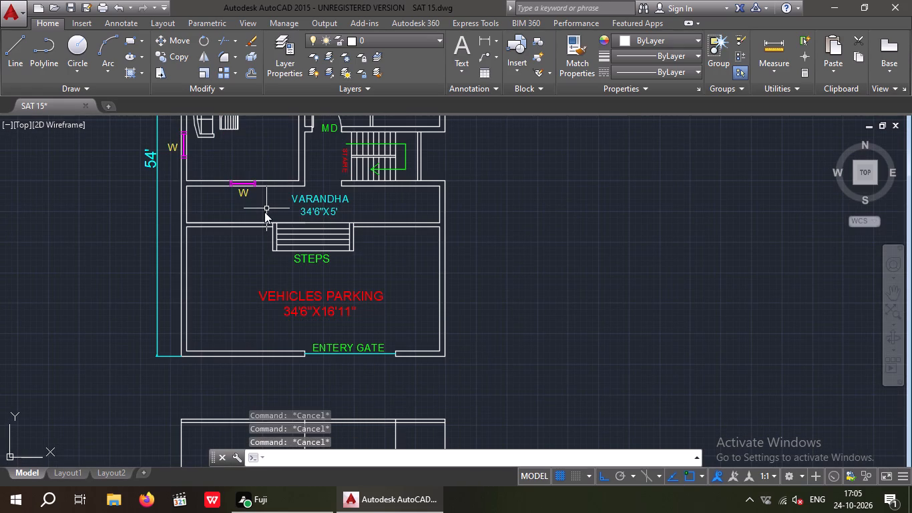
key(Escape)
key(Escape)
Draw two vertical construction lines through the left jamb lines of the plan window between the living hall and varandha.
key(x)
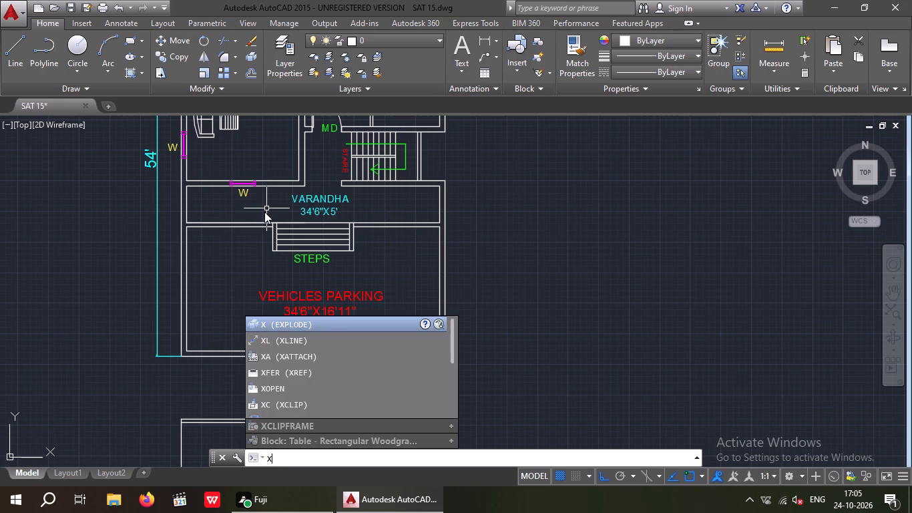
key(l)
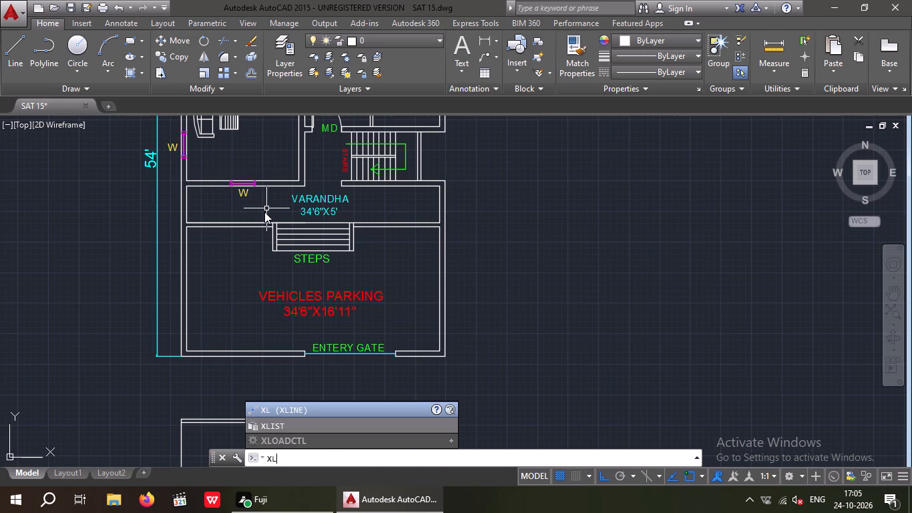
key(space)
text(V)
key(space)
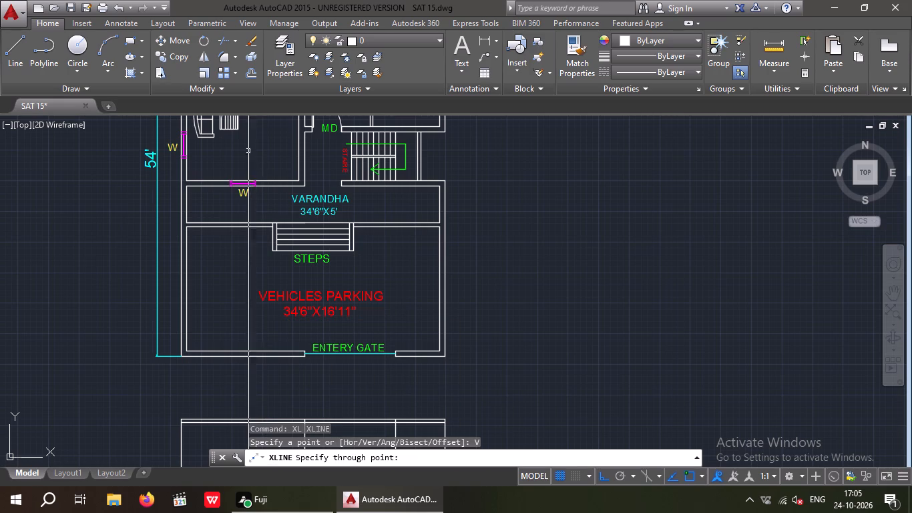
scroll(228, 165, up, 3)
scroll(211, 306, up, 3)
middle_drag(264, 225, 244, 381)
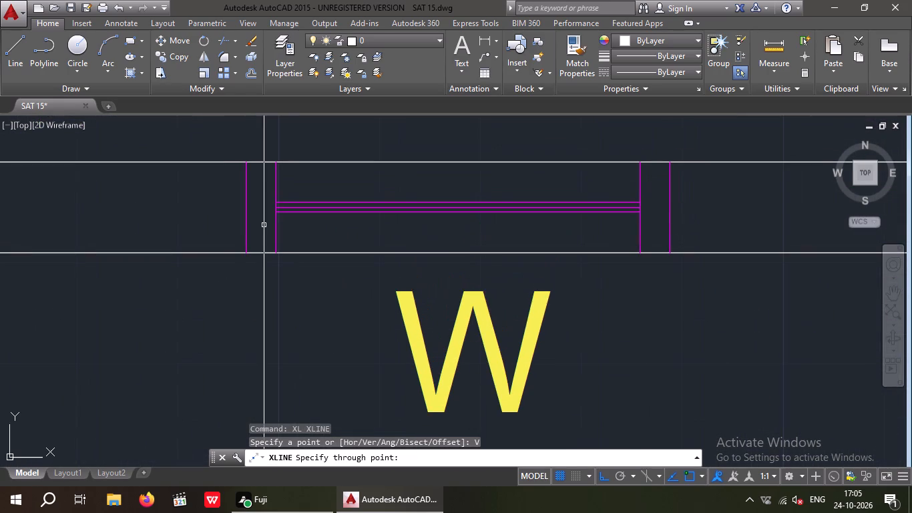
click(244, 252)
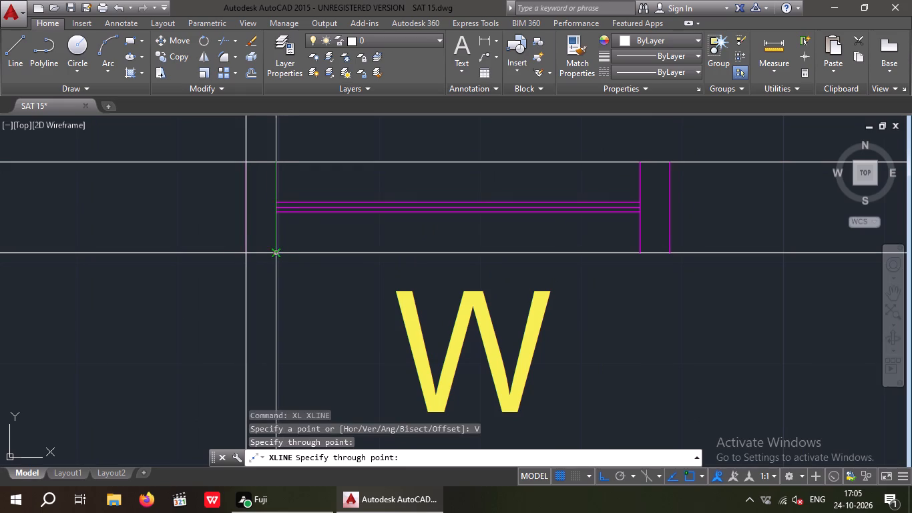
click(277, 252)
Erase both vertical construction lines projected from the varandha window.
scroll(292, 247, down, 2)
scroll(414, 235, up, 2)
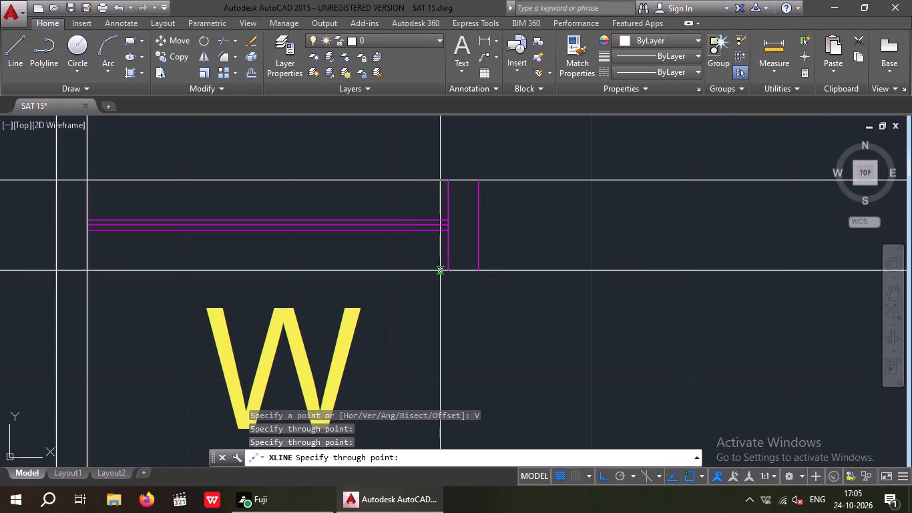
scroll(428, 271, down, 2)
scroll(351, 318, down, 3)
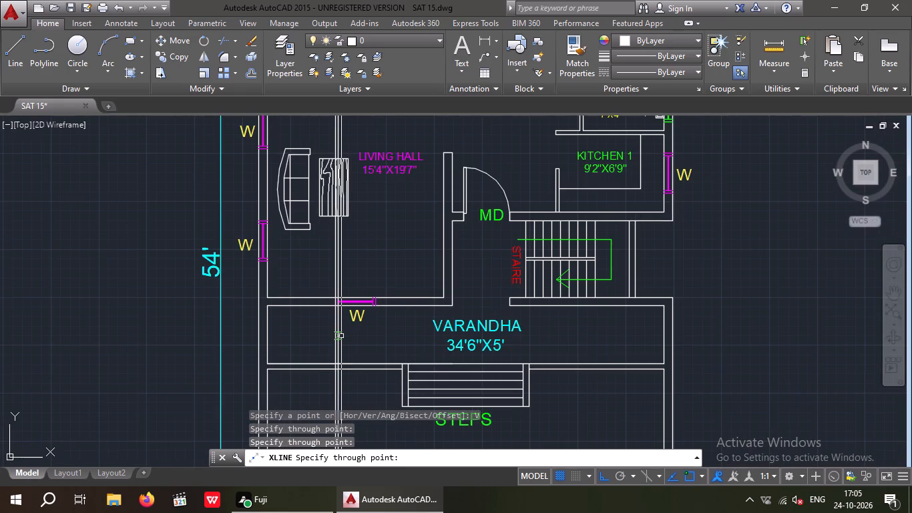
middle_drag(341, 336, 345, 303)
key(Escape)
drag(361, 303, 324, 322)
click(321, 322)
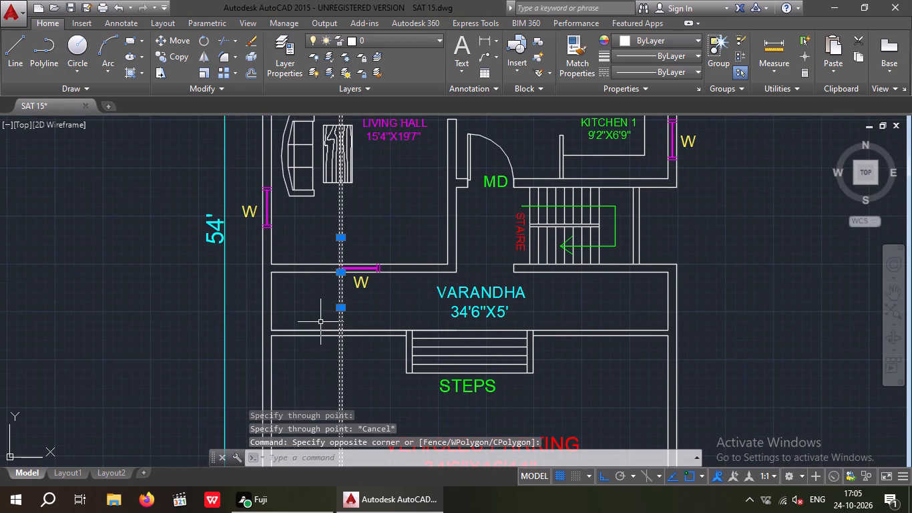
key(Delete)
Trim both ends of the gate's top line between the outer and inner verticals in the ground storey.
scroll(326, 304, down, 3)
middle_drag(336, 333, 306, 302)
middle_drag(308, 337, 295, 275)
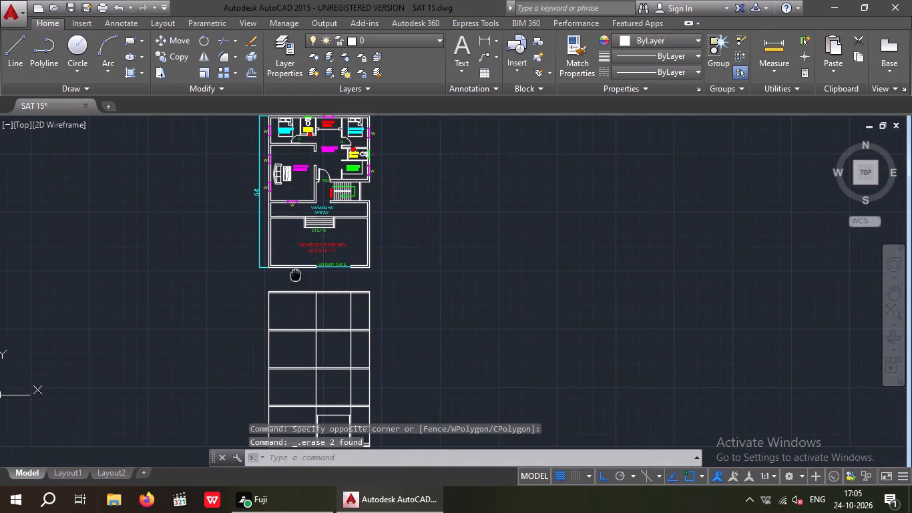
scroll(304, 291, down, 1)
scroll(322, 370, up, 3)
middle_drag(318, 381, 312, 331)
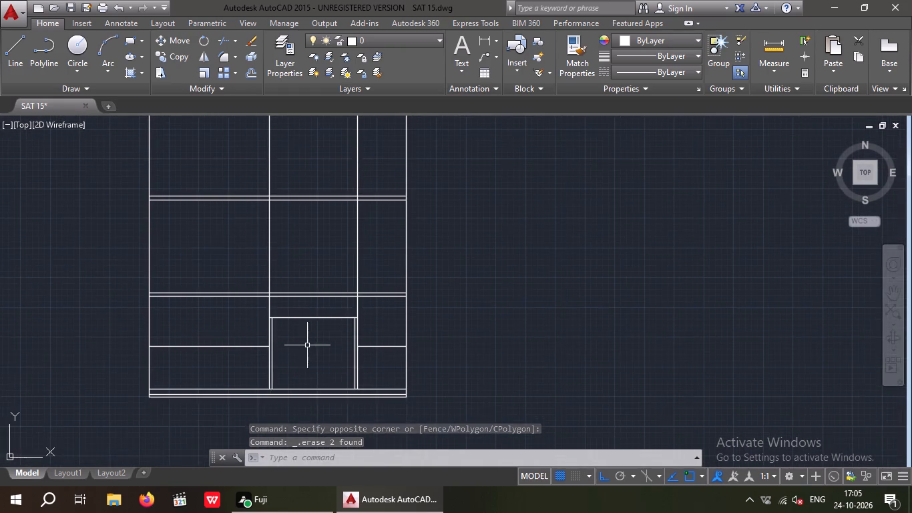
scroll(307, 345, up, 2)
middle_drag(296, 314, 290, 299)
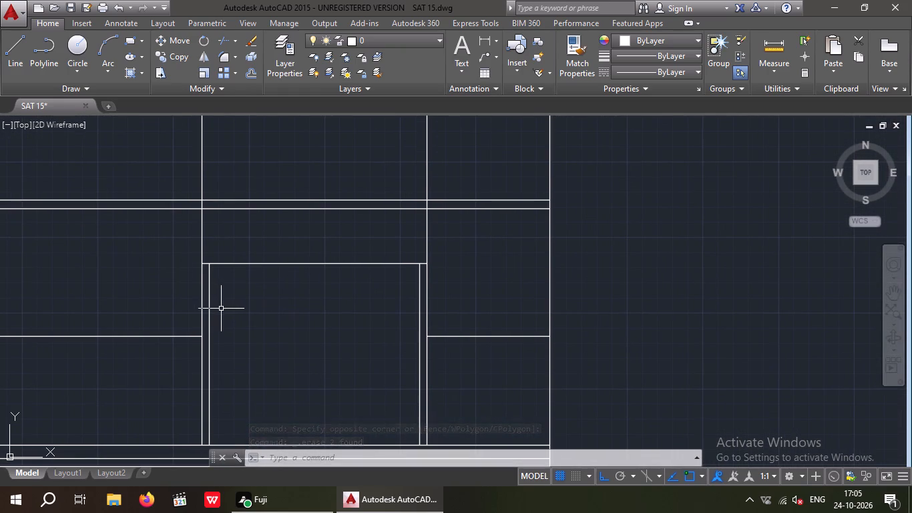
key(Escape)
key(Escape)
text(TR)
key(space)
key(space)
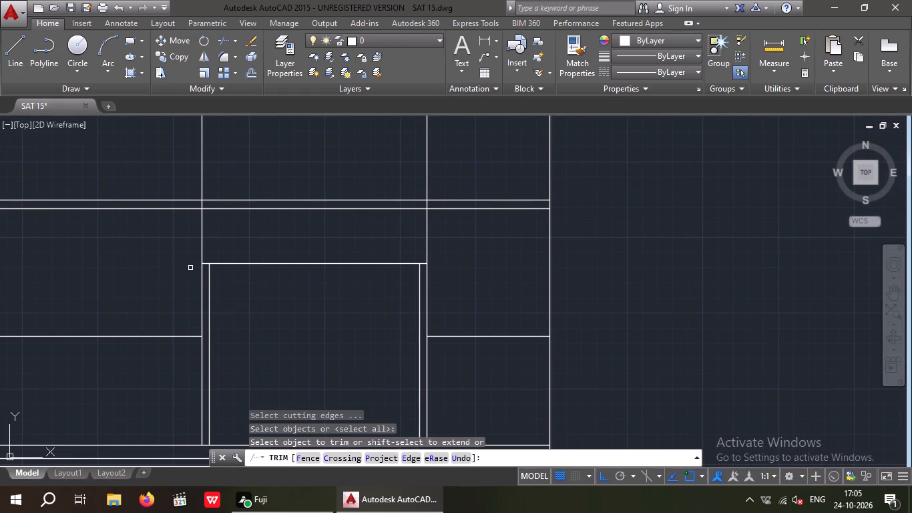
scroll(191, 267, up, 3)
click(244, 248)
scroll(240, 246, down, 3)
scroll(455, 246, up, 1)
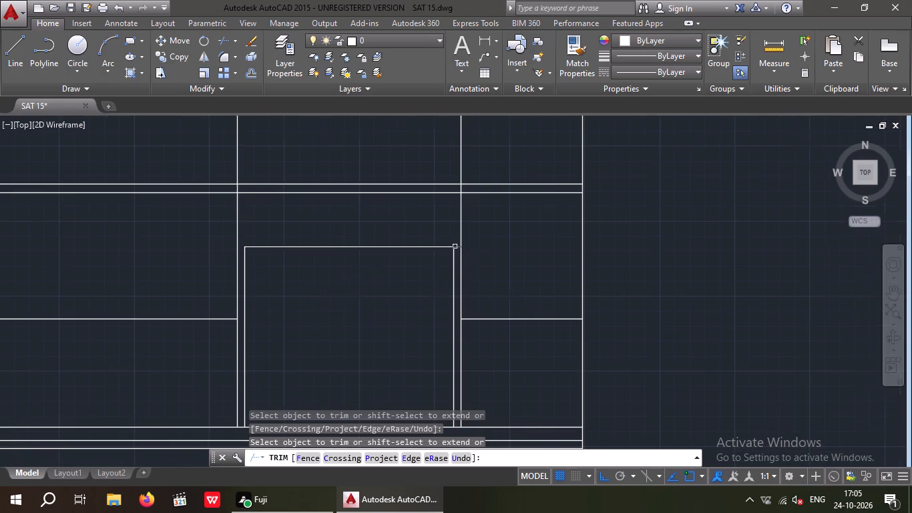
scroll(455, 246, up, 1)
click(461, 248)
scroll(450, 229, down, 2)
middle_drag(364, 317, 351, 279)
key(Escape)
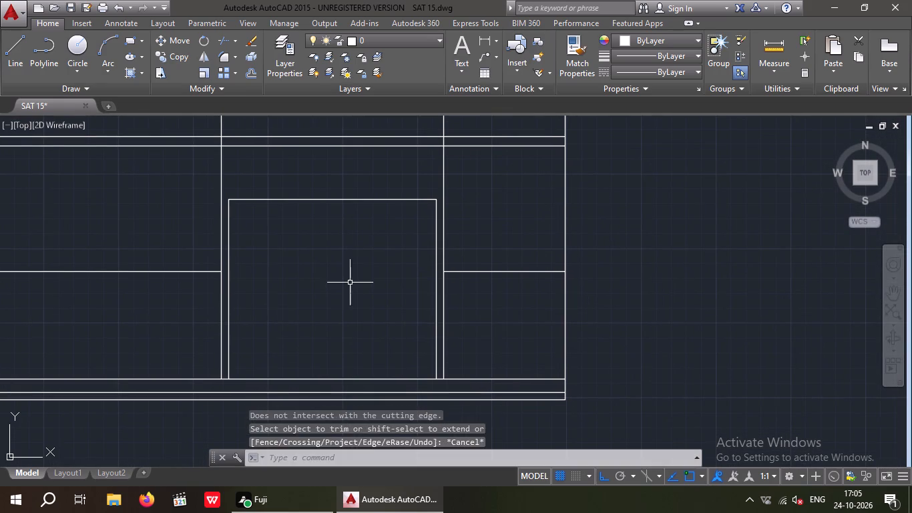
Offset the base line on which the gate verticals stand 5" upward into the gate opening.
key(Escape)
key(o)
key(Return)
key(5)
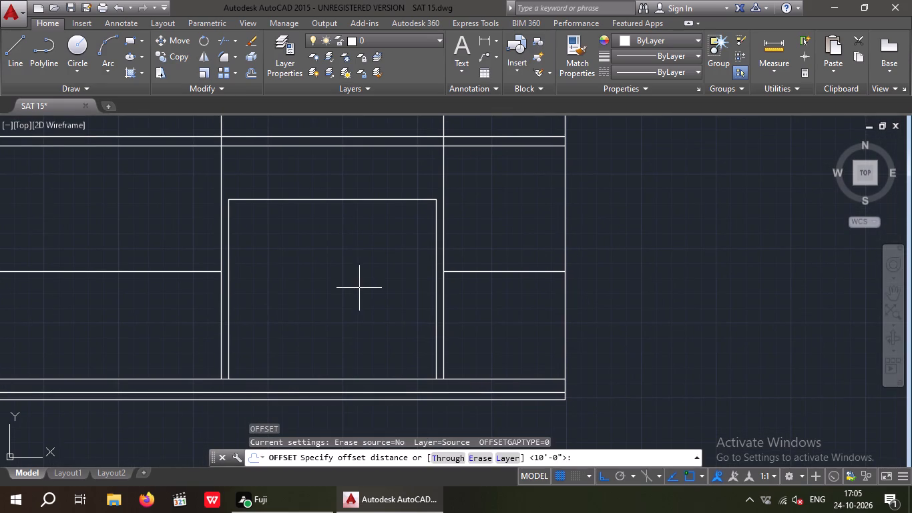
key(shift+quotedbl)
key(Return)
scroll(333, 373, up, 2)
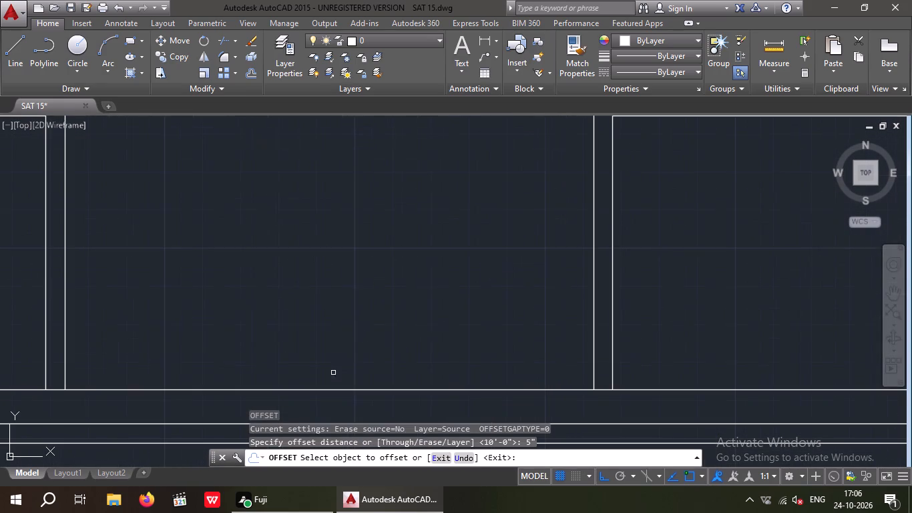
drag(345, 389, 344, 376)
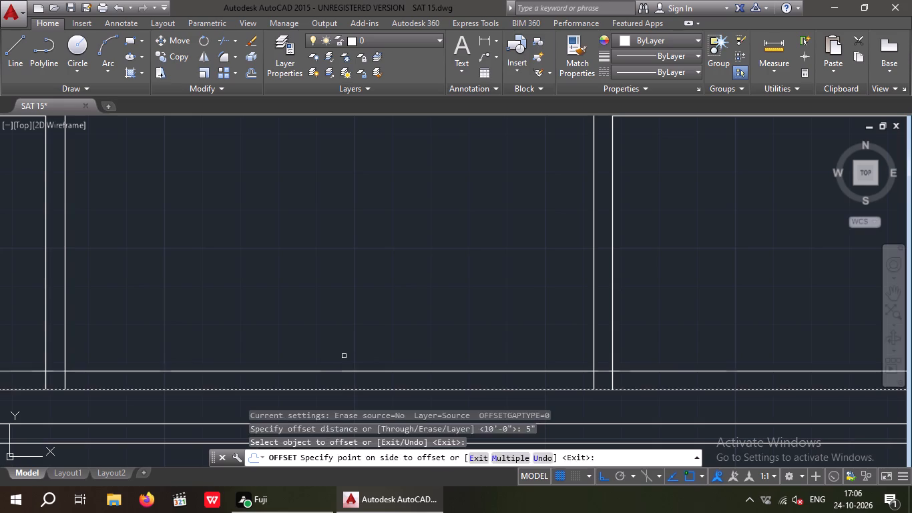
click(344, 356)
key(Escape)
key(Escape)
Trim the 5" offset line outside the gate's inner verticals on both sides.
text(TR)
key(space)
key(space)
click(678, 373)
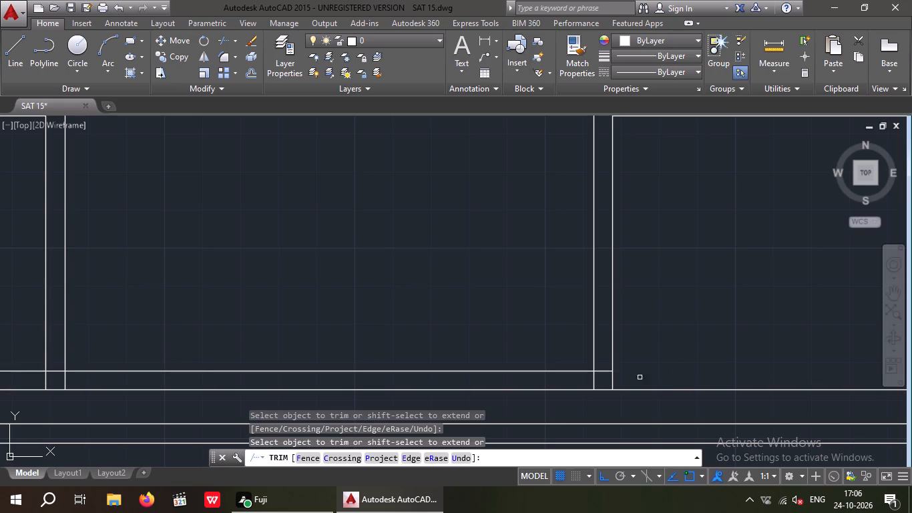
click(601, 372)
scroll(601, 372, down, 1)
scroll(244, 367, up, 2)
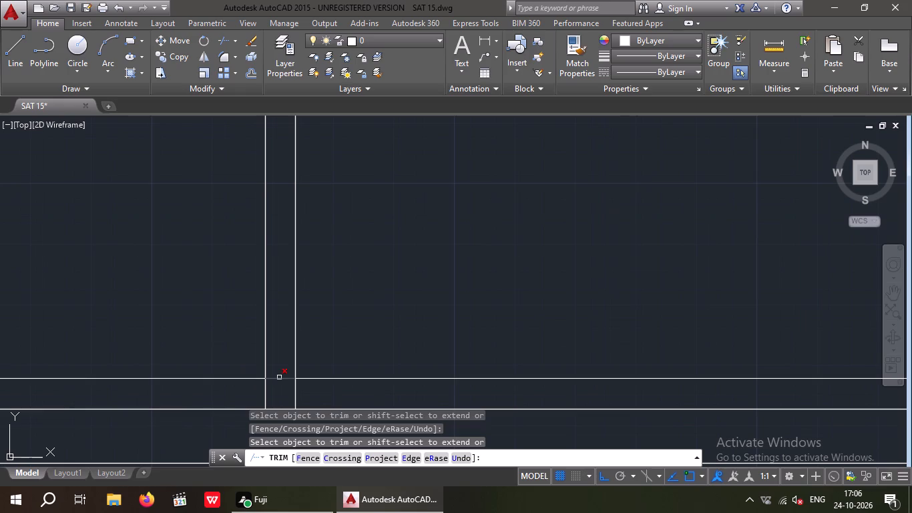
click(279, 377)
click(223, 379)
key(Escape)
Erase the leftover piece of the 5" offset line to the left of the entry gate.
drag(231, 396, 211, 386)
click(194, 365)
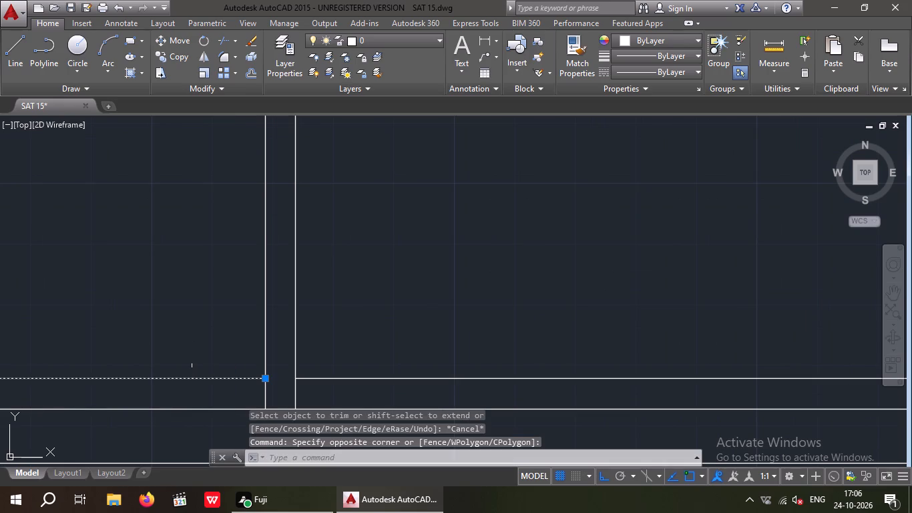
key(Delete)
scroll(194, 363, down, 4)
middle_drag(228, 361, 224, 369)
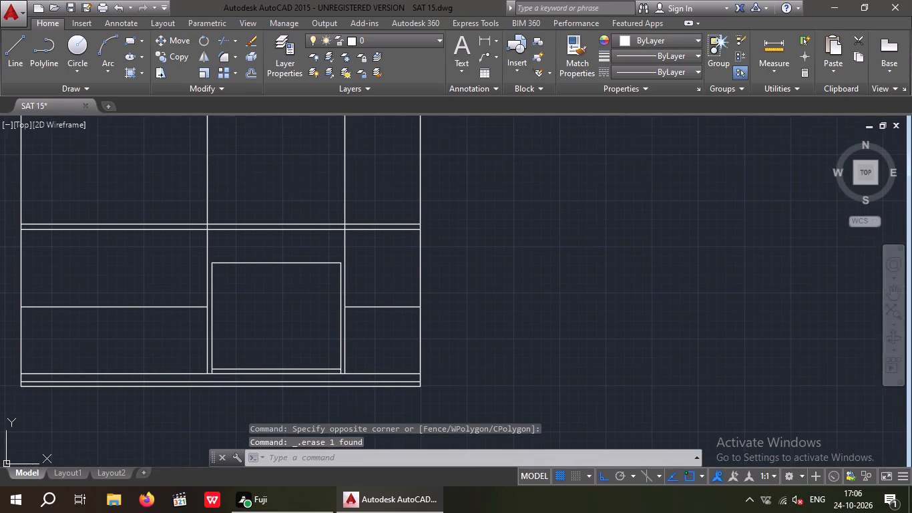
middle_drag(224, 369, 227, 368)
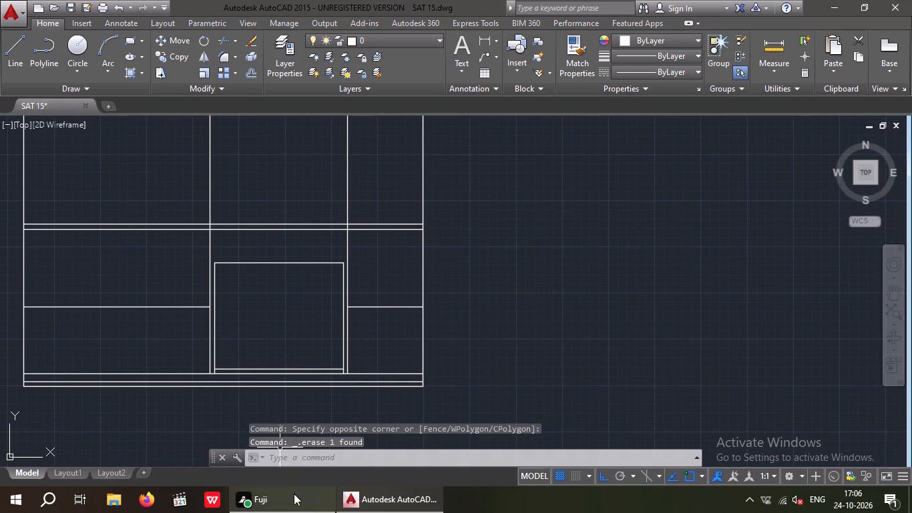
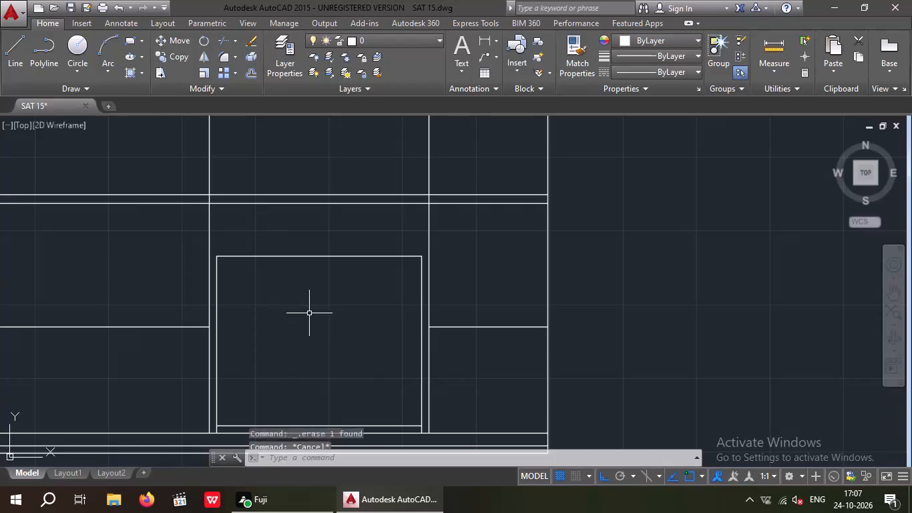
Offset the entry gate's left, top, right and bottom lines 6" into the gate opening.
key(Escape)
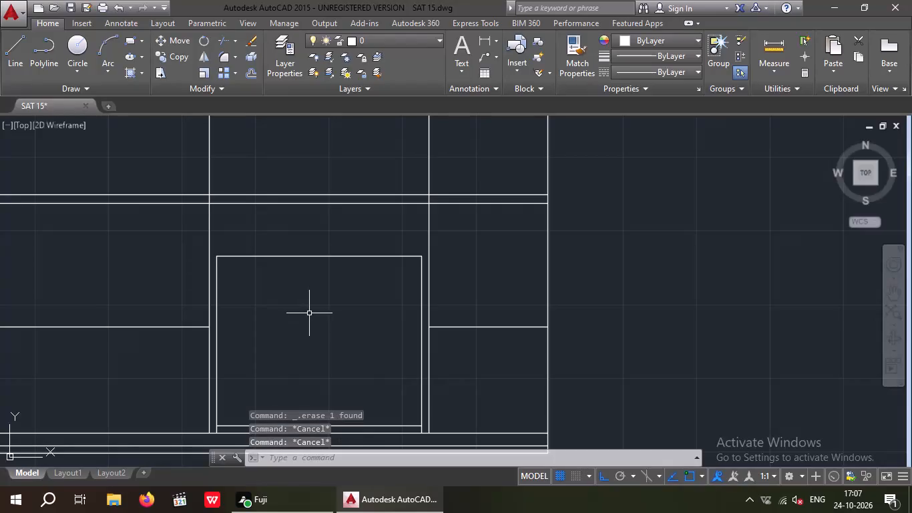
key(o)
key(Return)
key(6)
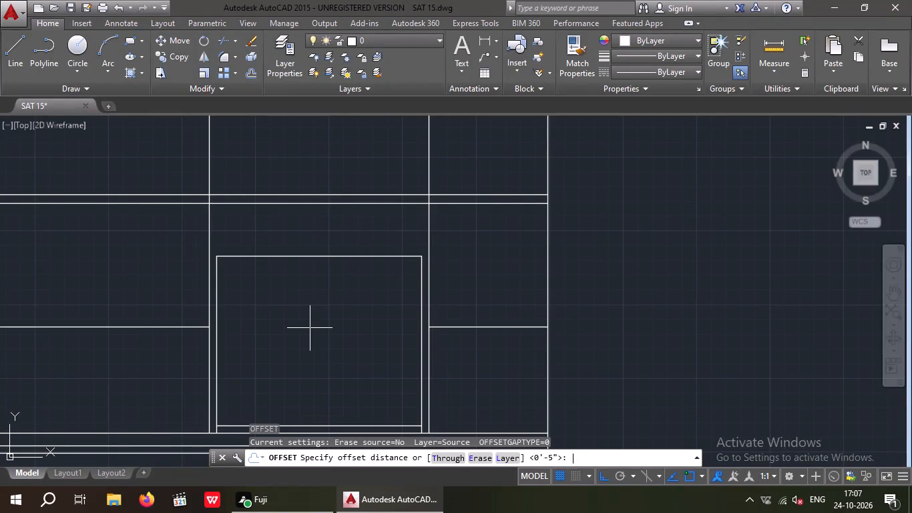
key(shift+quotedbl)
key(Return)
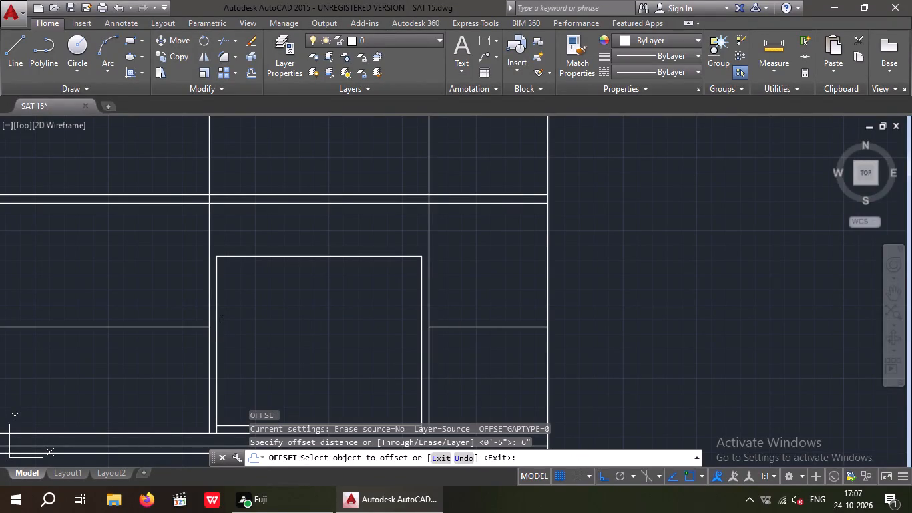
drag(217, 307, 242, 307)
click(270, 298)
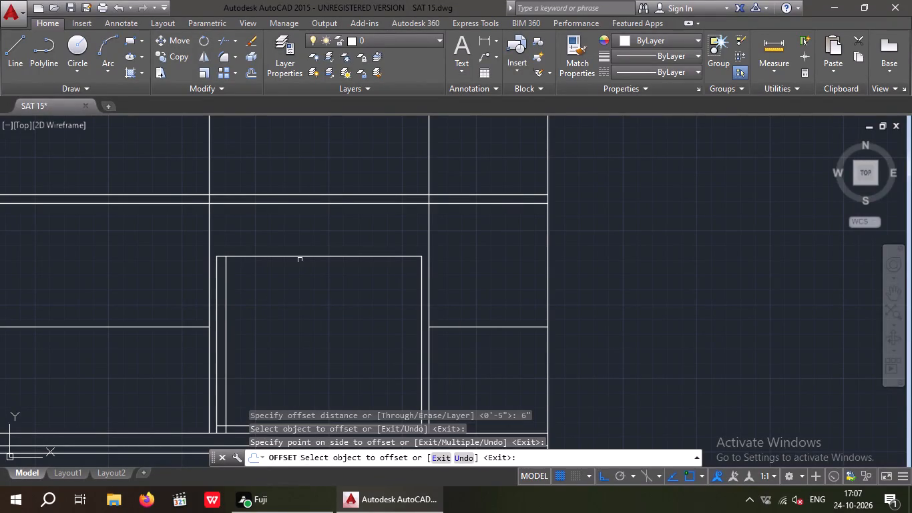
drag(300, 258, 306, 269)
click(307, 275)
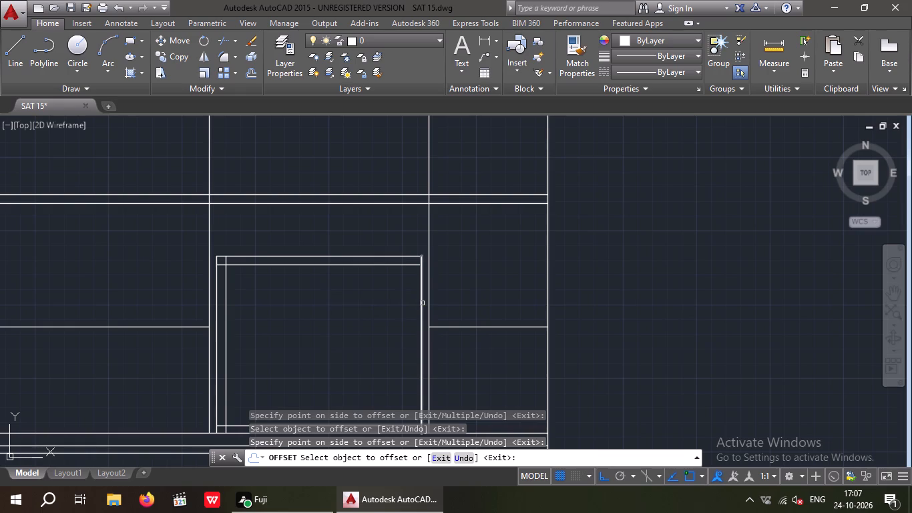
drag(422, 303, 396, 310)
click(394, 311)
middle_drag(355, 290, 355, 231)
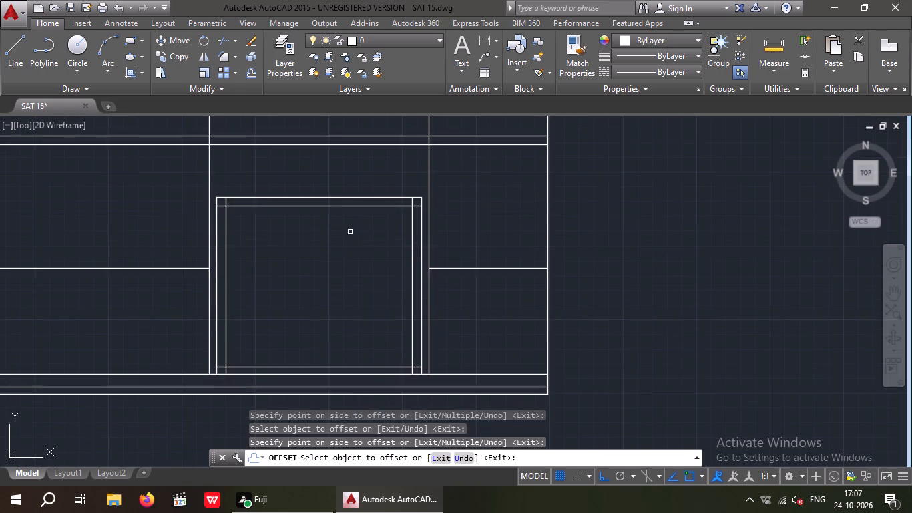
scroll(347, 238, down, 1)
scroll(340, 281, up, 2)
drag(298, 377, 296, 359)
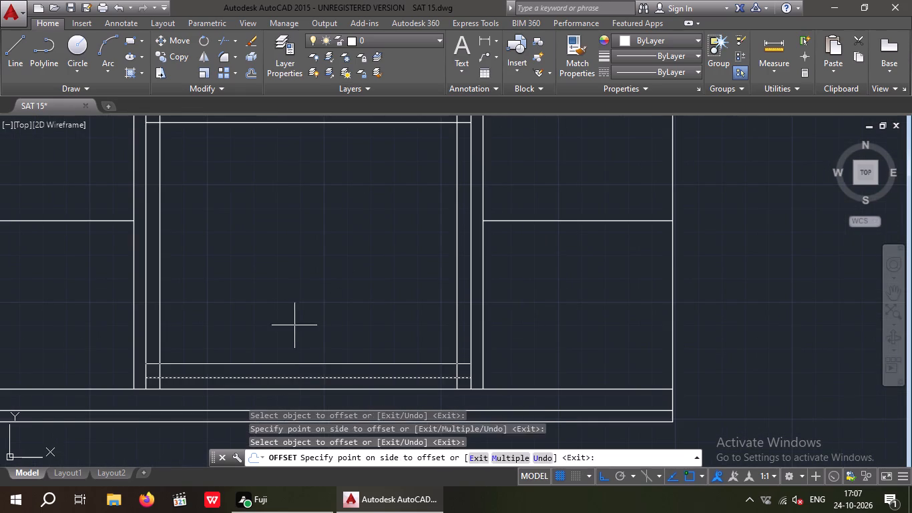
click(294, 325)
scroll(318, 299, down, 1)
middle_drag(317, 325, 317, 349)
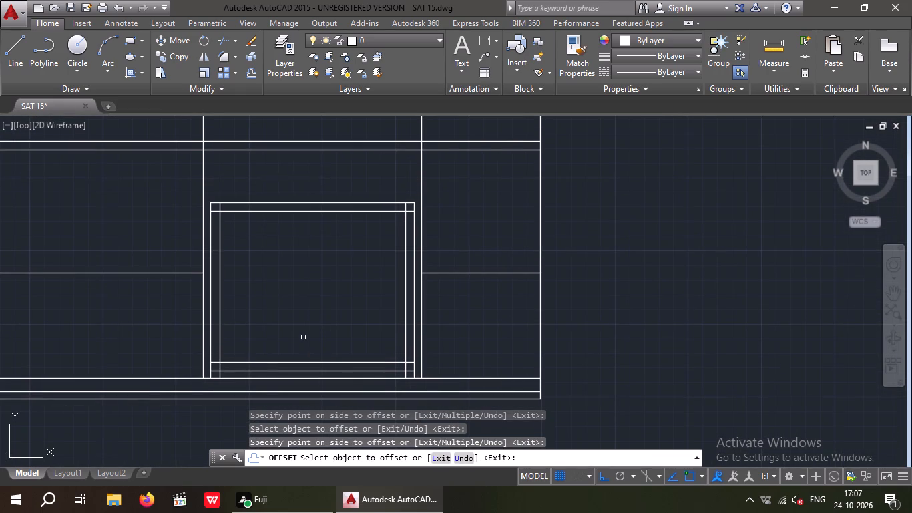
key(Escape)
key(Escape)
Trim the overlapping ends of the 6" offset lines at the gate's two upper corners to form clean inner corners.
text(TR)
key(space)
key(space)
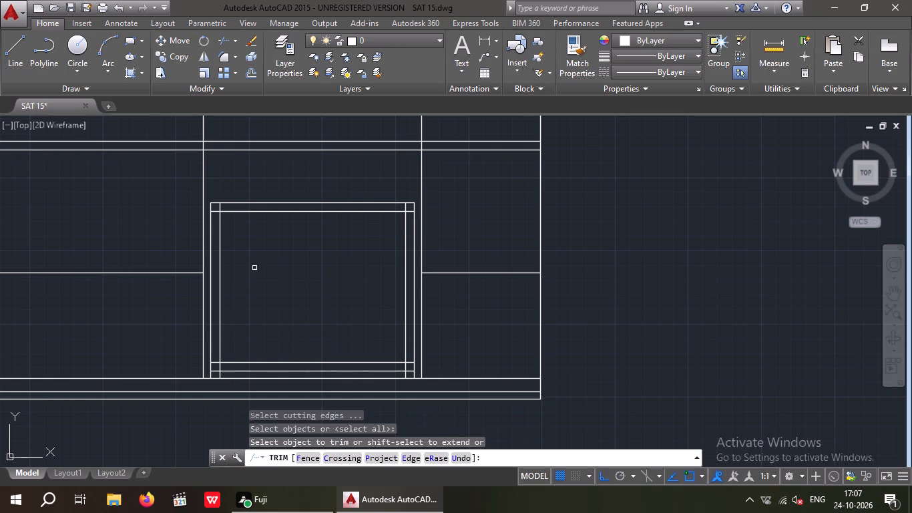
scroll(219, 201, up, 4)
drag(226, 227, 220, 233)
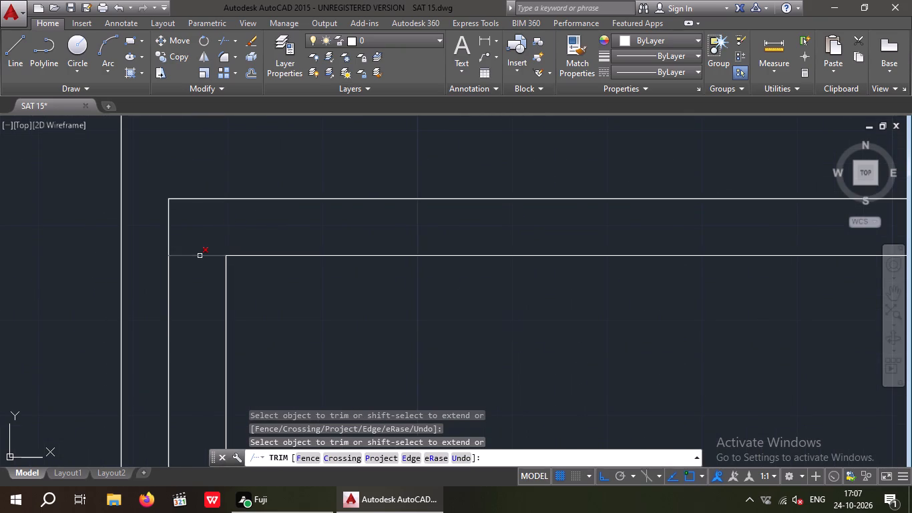
click(200, 256)
scroll(200, 239, down, 4)
scroll(389, 242, up, 4)
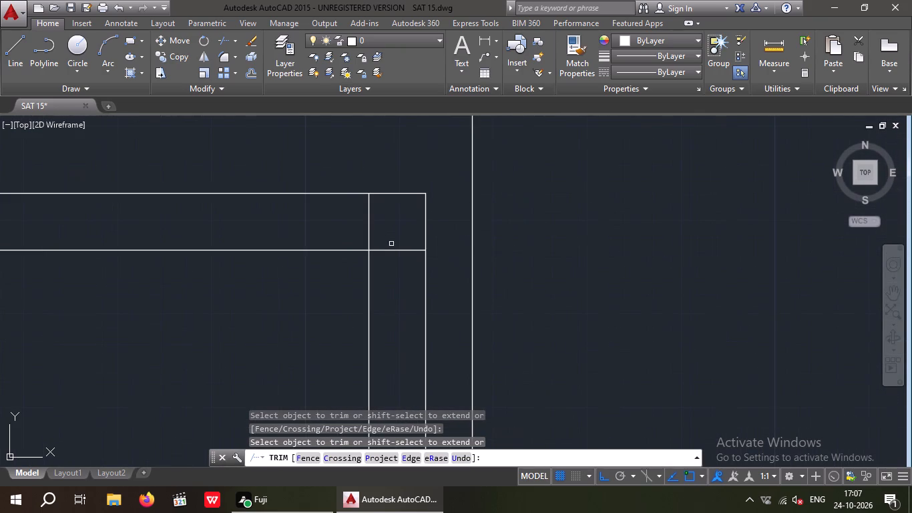
click(397, 251)
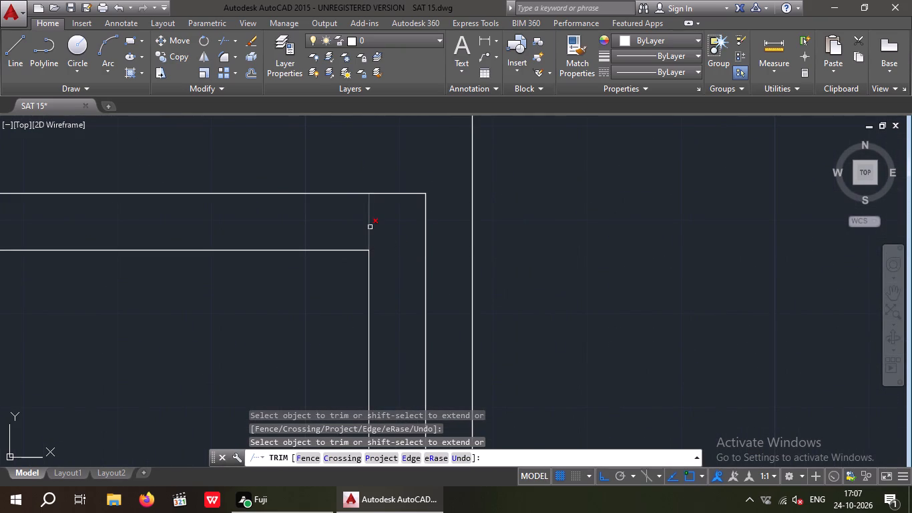
click(370, 227)
Trim the overlapping ends of the 6" offset lines at the gate's two lower corners, completing the inner rectangle.
scroll(371, 218, down, 4)
middle_drag(349, 260, 412, 191)
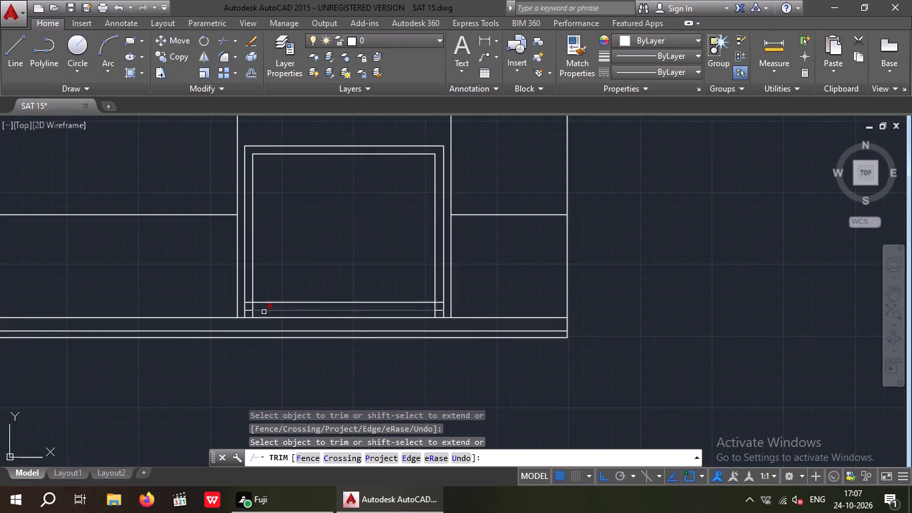
scroll(246, 311, up, 4)
click(292, 292)
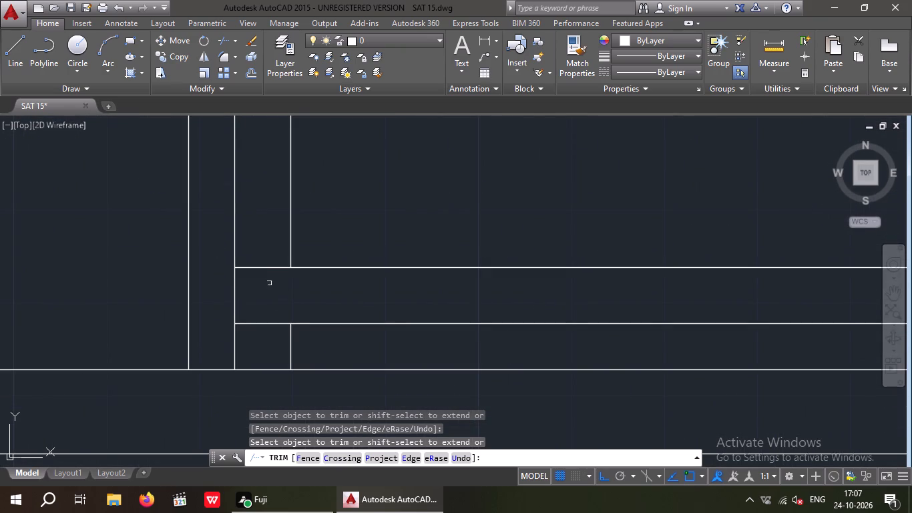
click(266, 268)
scroll(290, 263, down, 3)
middle_drag(389, 289, 222, 323)
scroll(373, 295, down, 1)
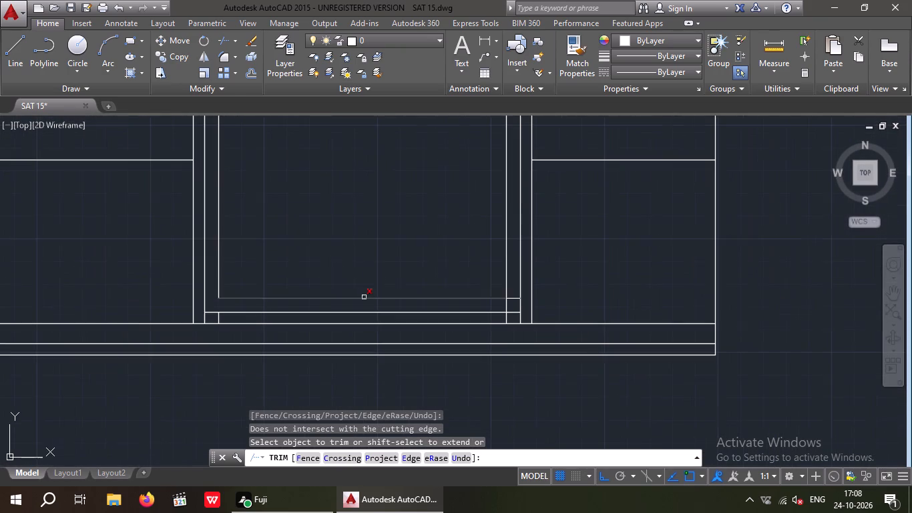
scroll(503, 295, up, 2)
click(525, 307)
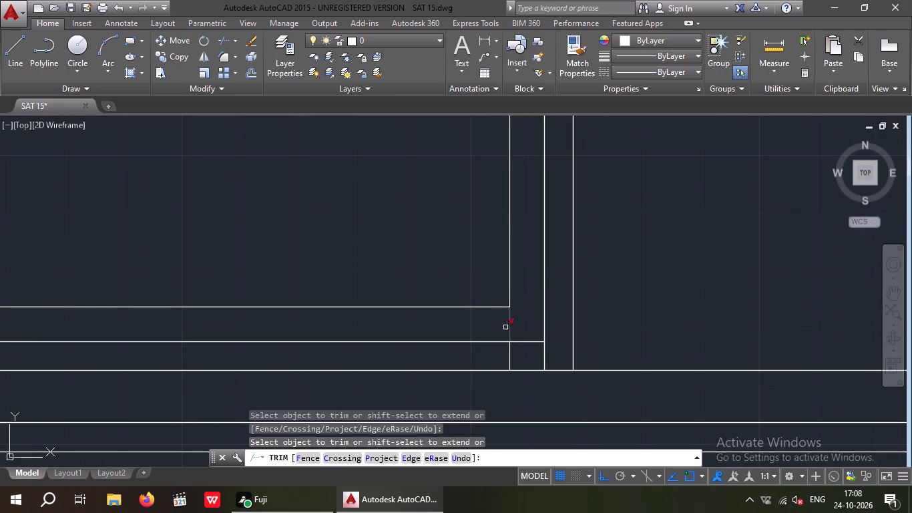
click(511, 321)
scroll(475, 315, down, 3)
middle_drag(402, 253, 353, 277)
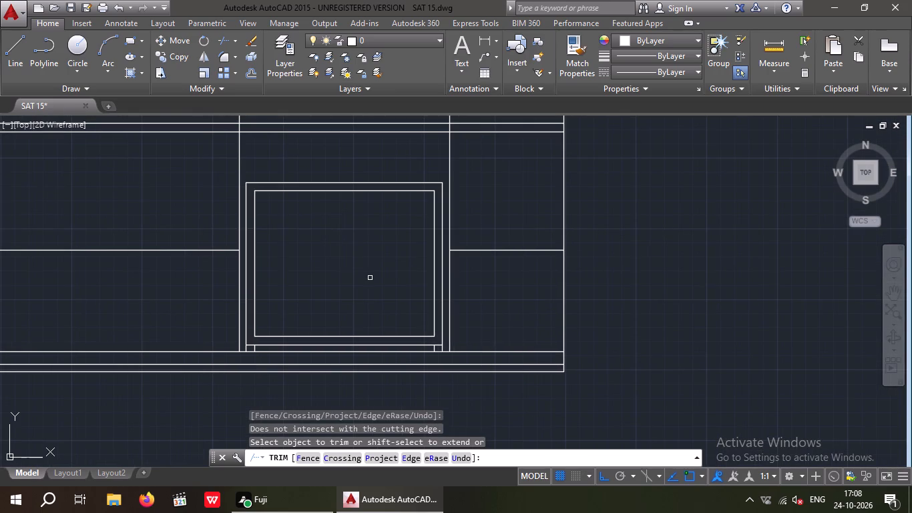
key(Escape)
key(Escape)
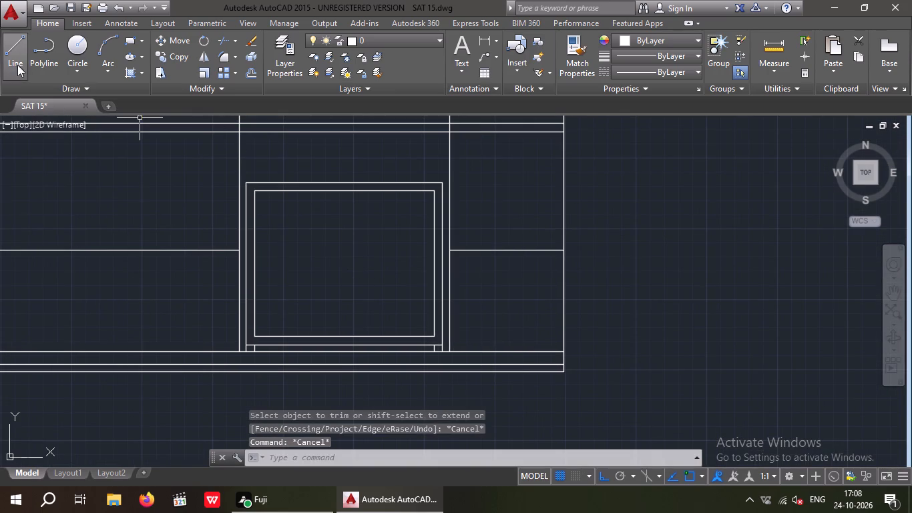
Draw a vertical centre line between the midpoints of the gate's inner top and bottom lines.
click(20, 48)
drag(340, 190, 342, 200)
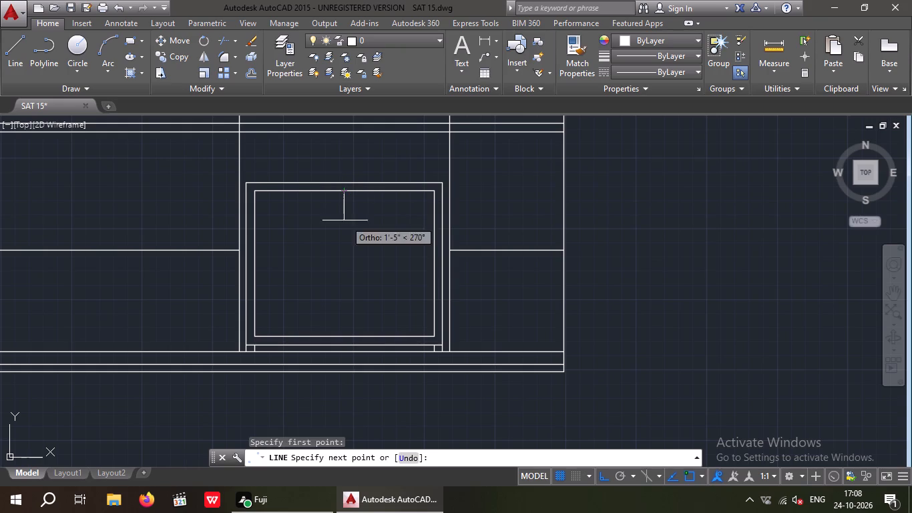
click(341, 335)
key(Escape)
key(Escape)
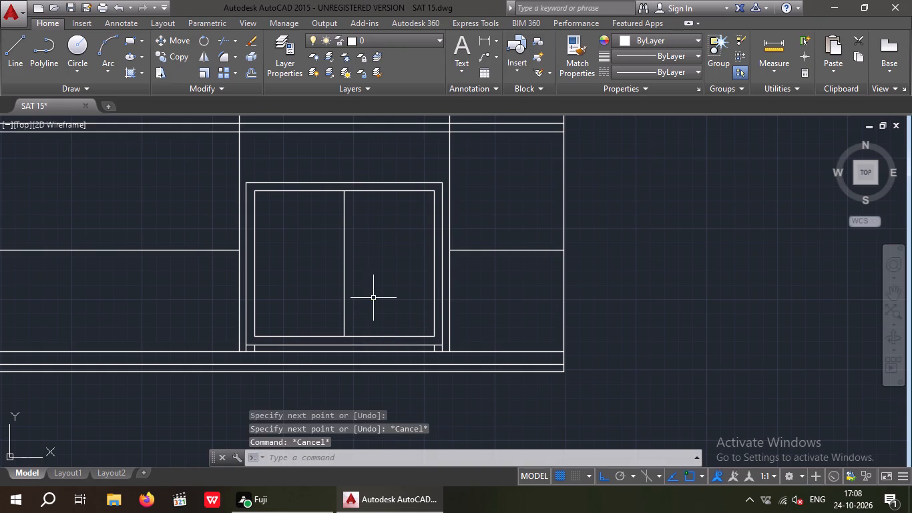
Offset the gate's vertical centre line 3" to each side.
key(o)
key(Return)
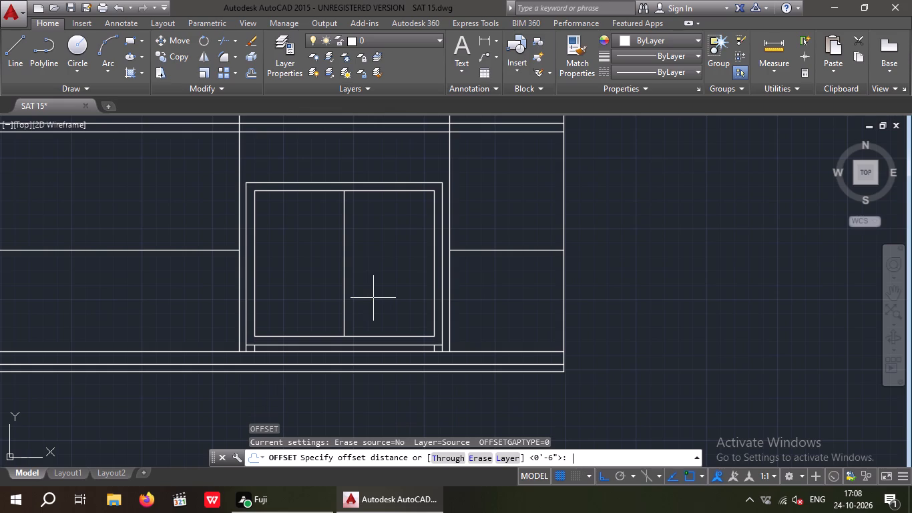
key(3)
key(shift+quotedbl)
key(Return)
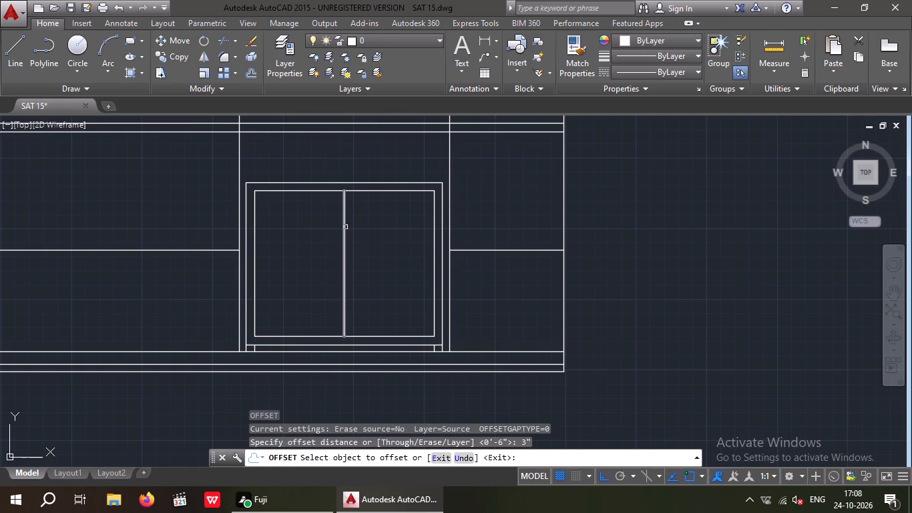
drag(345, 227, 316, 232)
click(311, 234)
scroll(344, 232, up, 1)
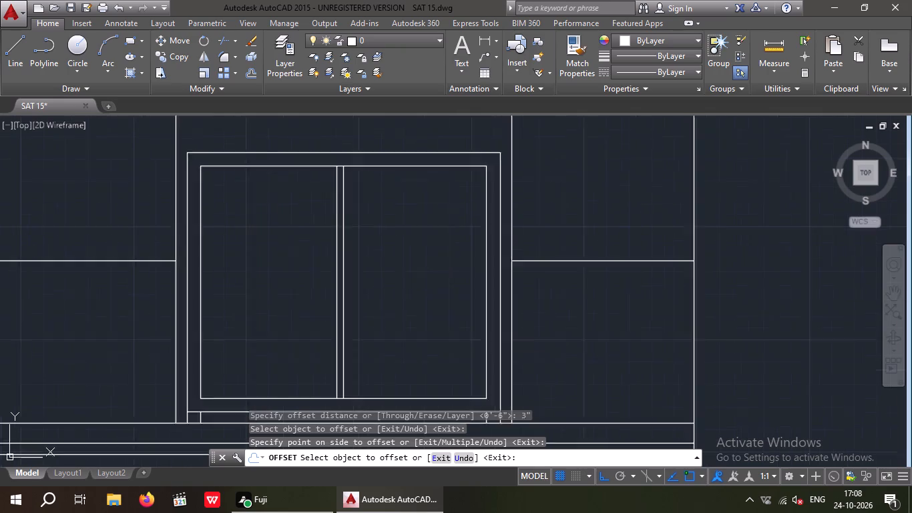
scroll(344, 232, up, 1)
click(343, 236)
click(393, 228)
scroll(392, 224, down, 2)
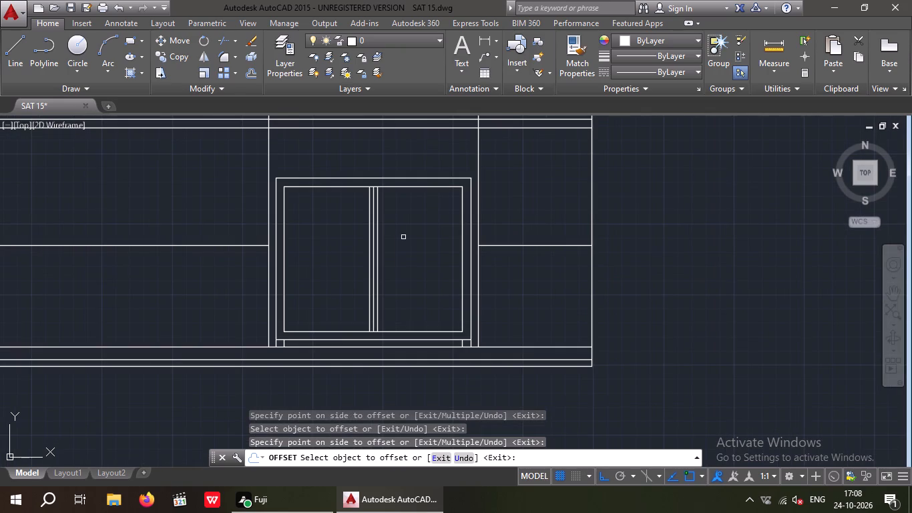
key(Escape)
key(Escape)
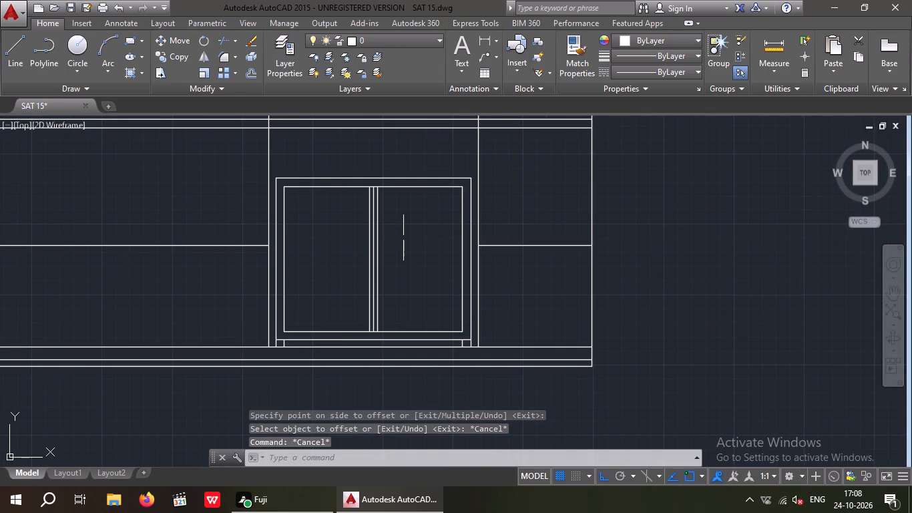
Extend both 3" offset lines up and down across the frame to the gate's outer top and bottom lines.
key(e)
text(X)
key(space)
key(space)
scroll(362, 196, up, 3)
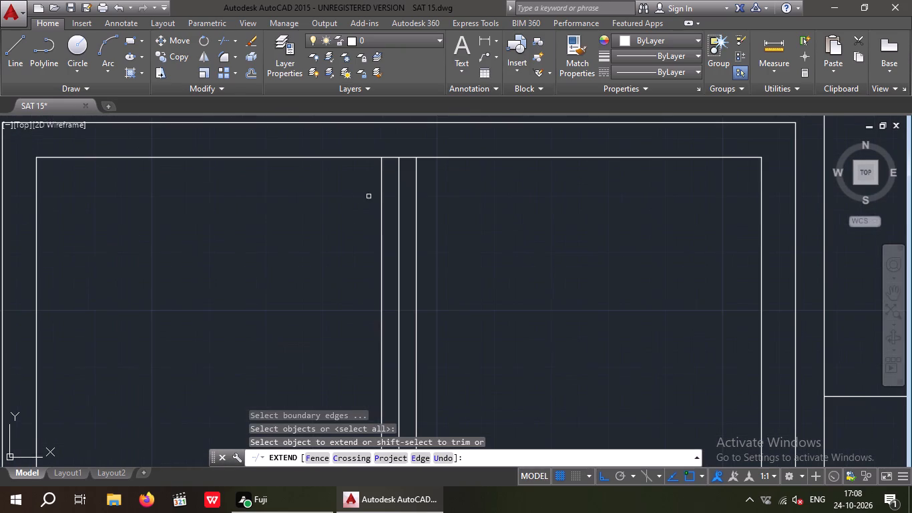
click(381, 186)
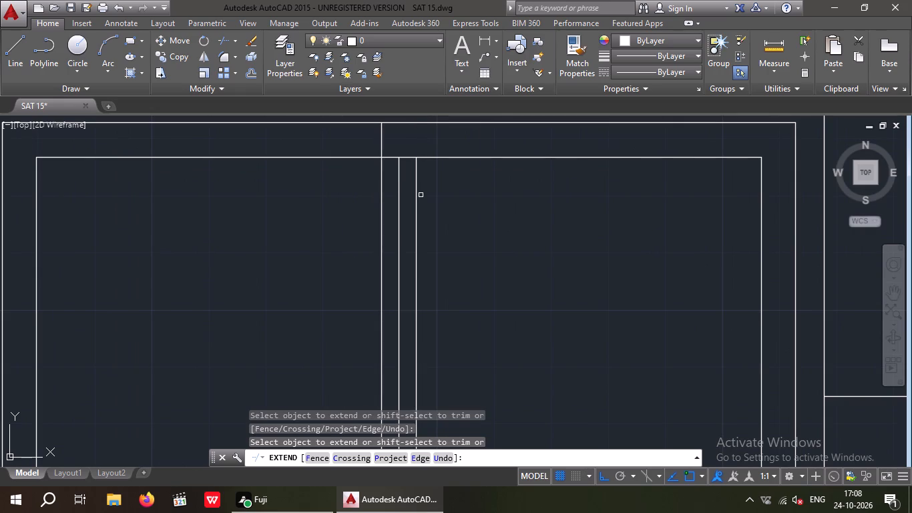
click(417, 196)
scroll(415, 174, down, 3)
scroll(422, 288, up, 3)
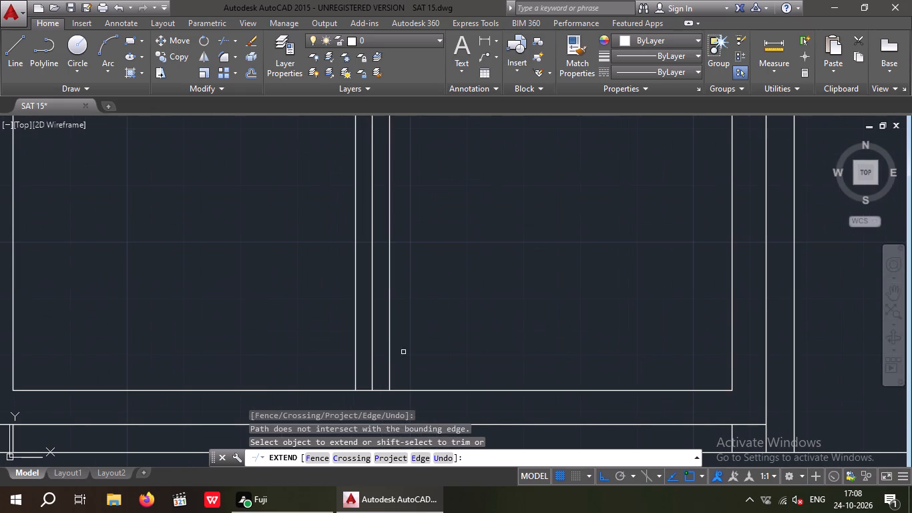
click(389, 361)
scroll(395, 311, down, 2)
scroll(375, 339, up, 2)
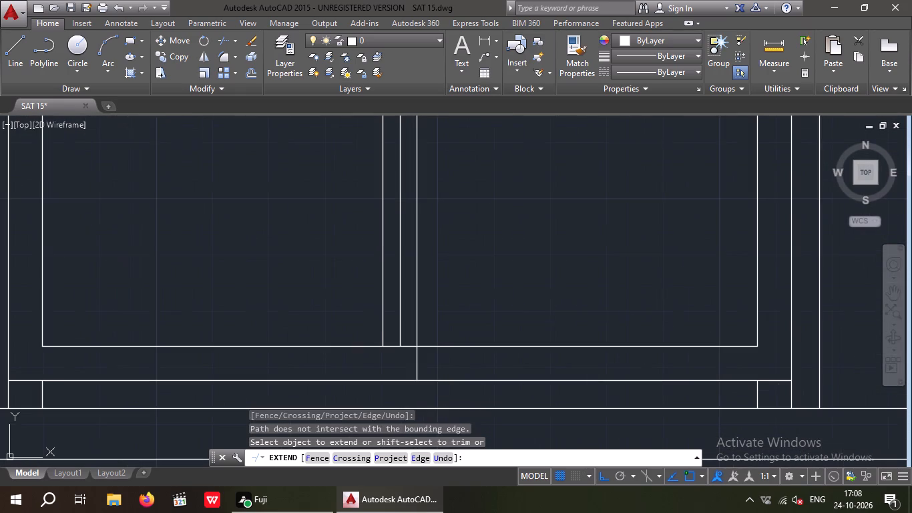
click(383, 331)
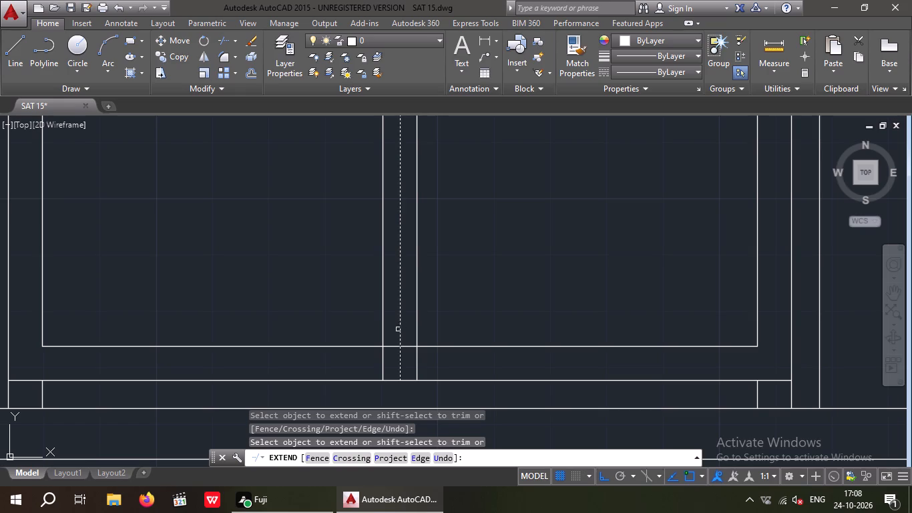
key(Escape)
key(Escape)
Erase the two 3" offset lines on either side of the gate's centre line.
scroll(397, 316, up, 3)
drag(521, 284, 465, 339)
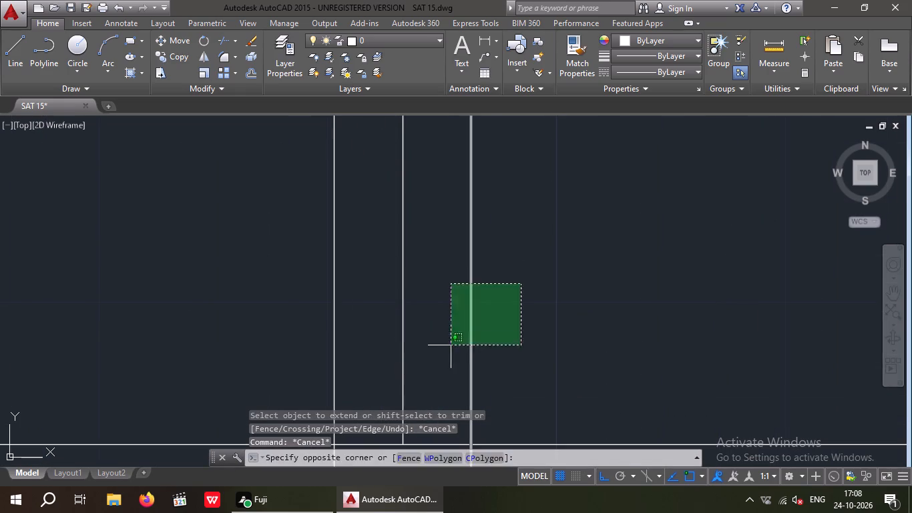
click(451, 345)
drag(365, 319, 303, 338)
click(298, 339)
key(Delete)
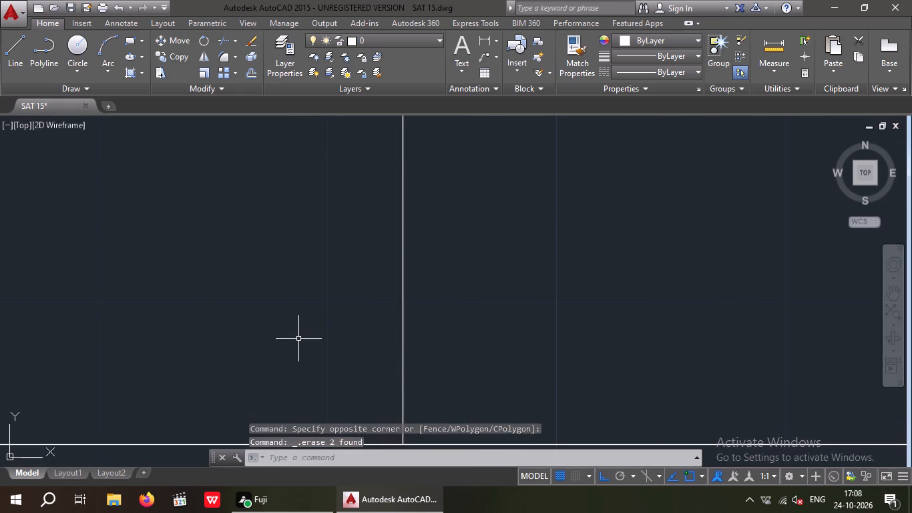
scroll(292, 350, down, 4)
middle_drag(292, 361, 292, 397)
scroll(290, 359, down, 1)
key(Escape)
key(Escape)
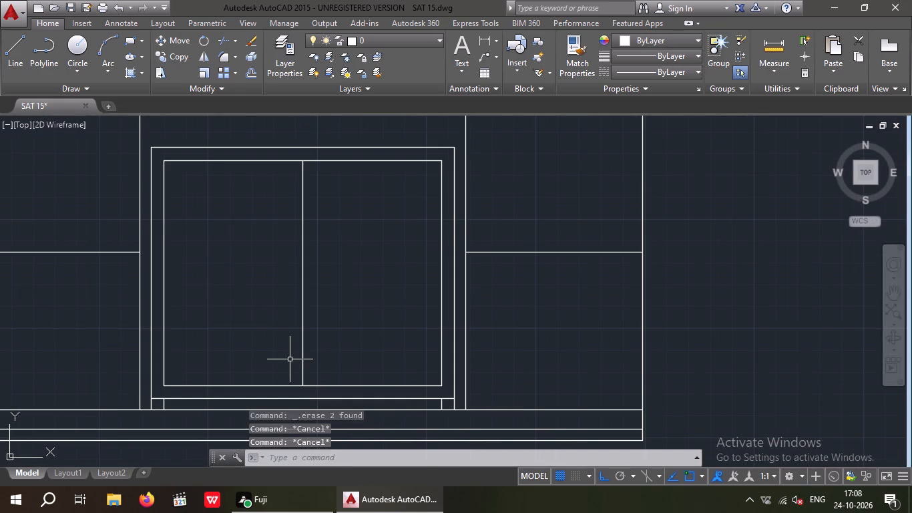
Offset the gate's vertical centre line 0.5" to each side.
key(o)
key(Return)
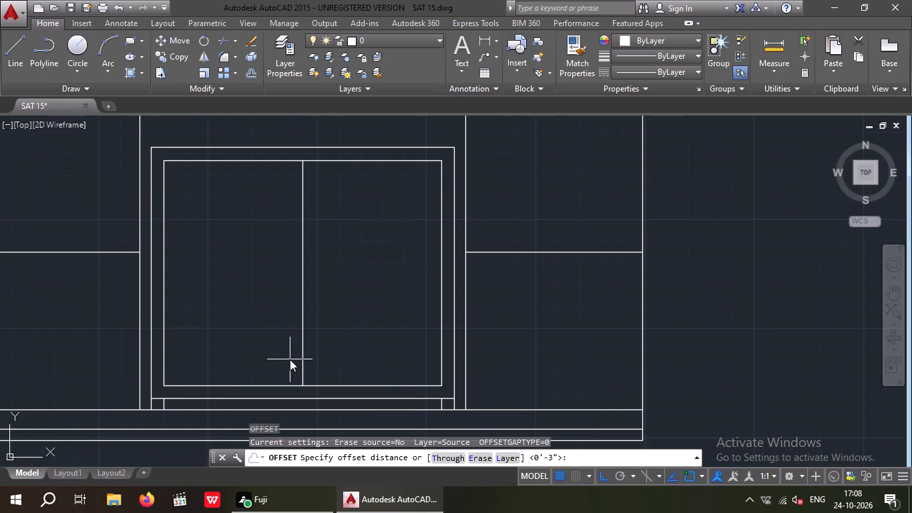
text(0.5)
key(shift+quotedbl)
key(Return)
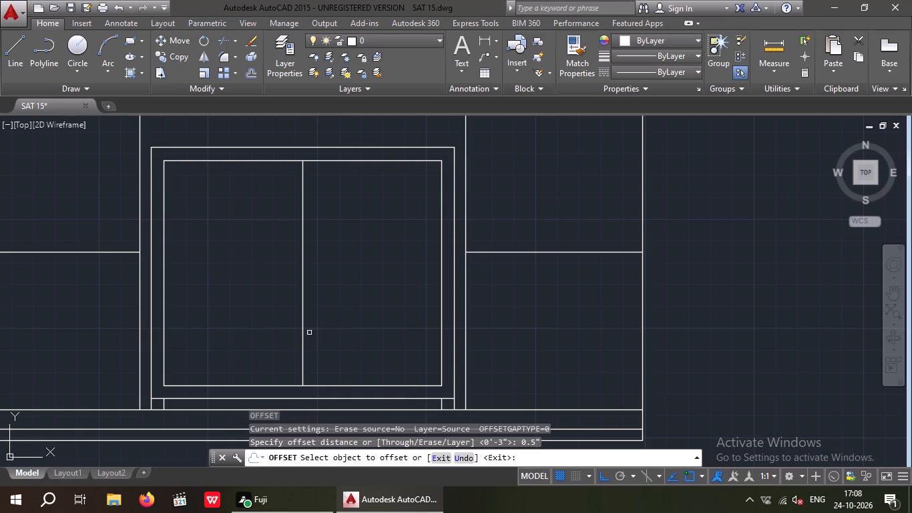
scroll(292, 331, up, 2)
drag(317, 324, 325, 324)
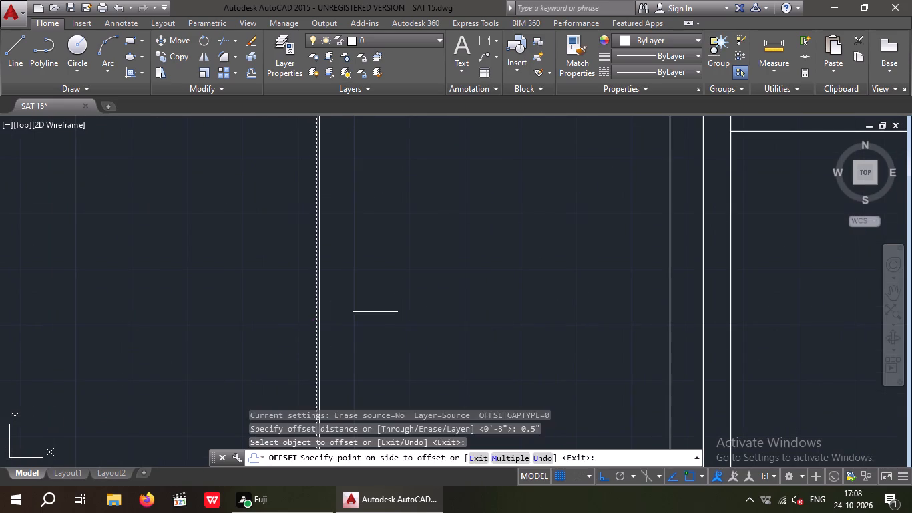
drag(381, 311, 373, 313)
scroll(318, 329, up, 2)
drag(312, 327, 283, 342)
click(280, 342)
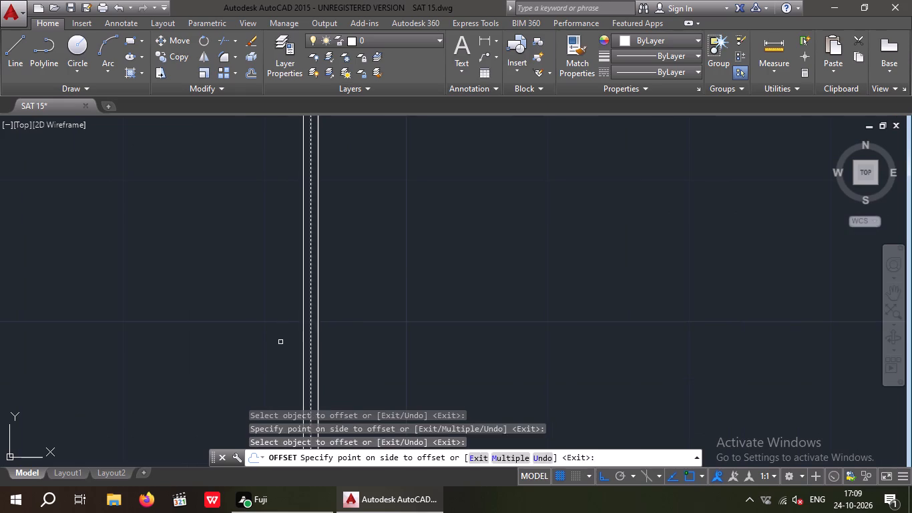
scroll(277, 299, down, 3)
scroll(357, 278, down, 1)
middle_drag(357, 306, 361, 325)
key(Escape)
key(Escape)
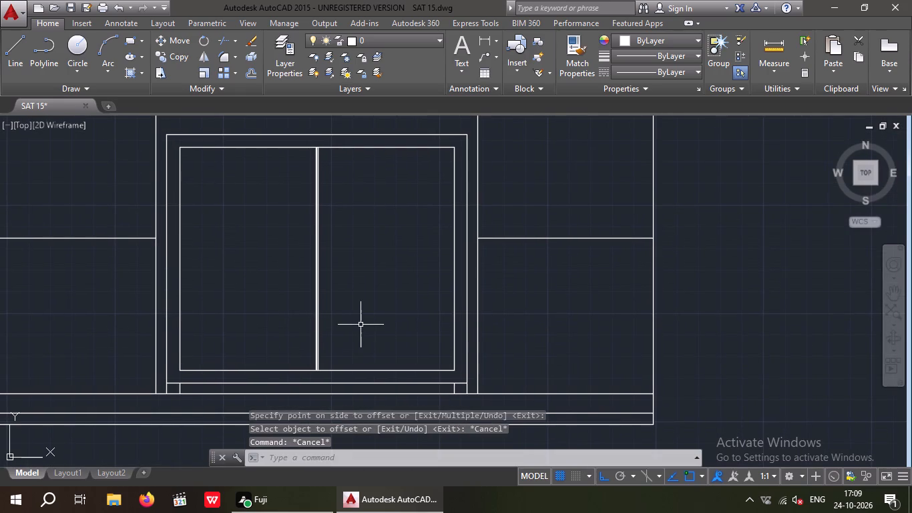
Extend both 0.5" offset lines up and down across the frame to the gate's outer top and bottom lines.
key(e)
key(x)
key(space)
key(space)
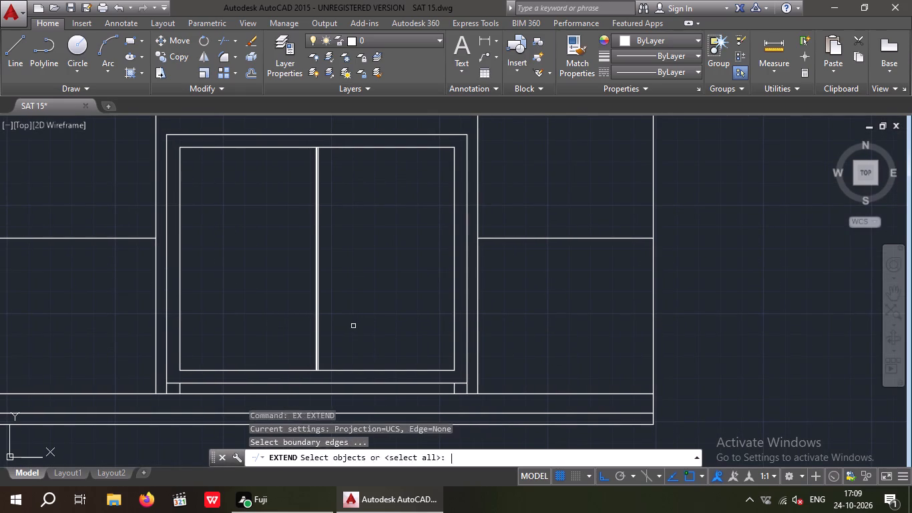
scroll(316, 130, up, 5)
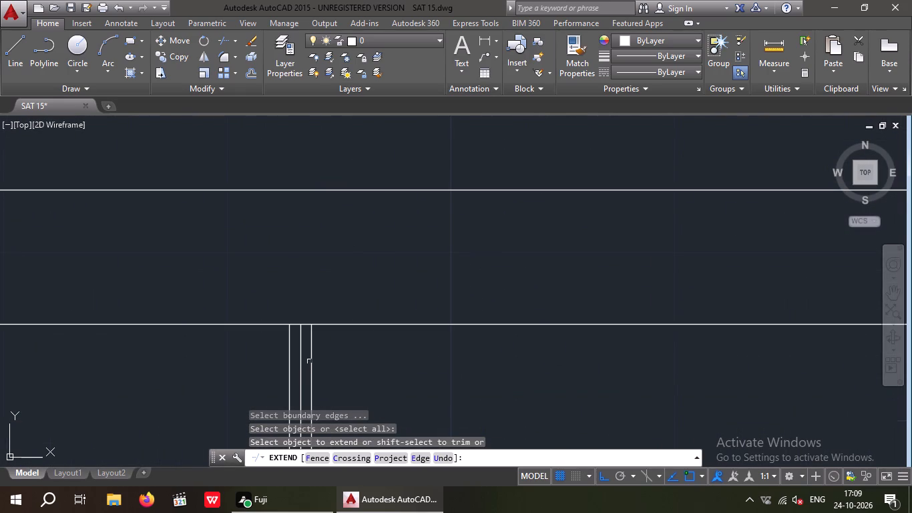
click(312, 360)
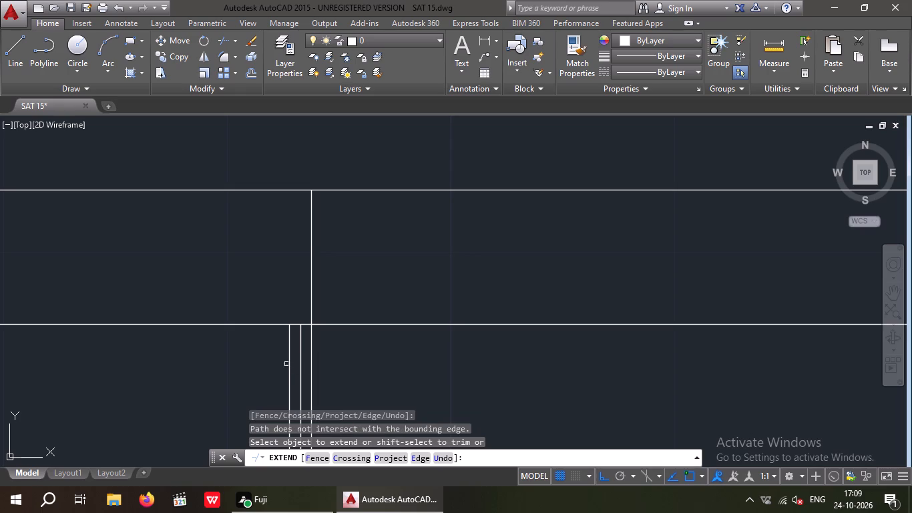
click(290, 357)
scroll(251, 301, down, 4)
middle_drag(258, 333, 325, 279)
scroll(320, 277, down, 1)
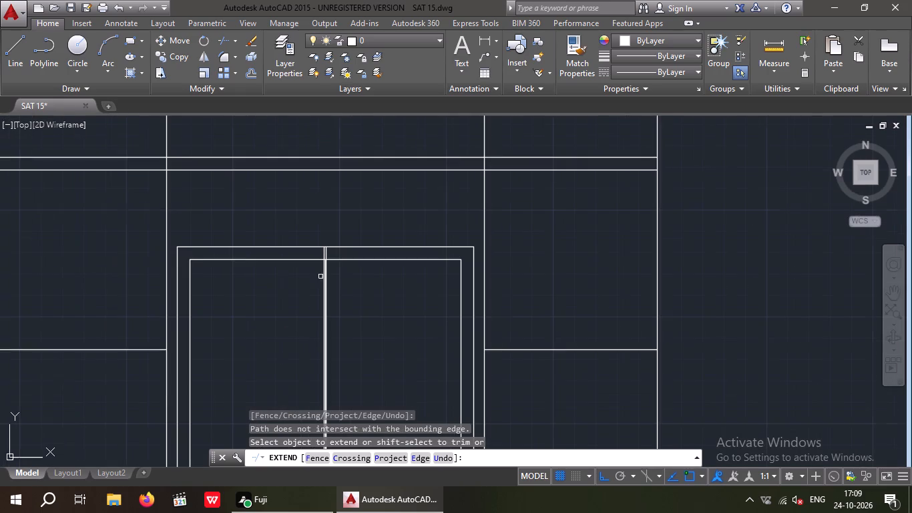
middle_drag(316, 297, 359, 117)
scroll(368, 307, up, 4)
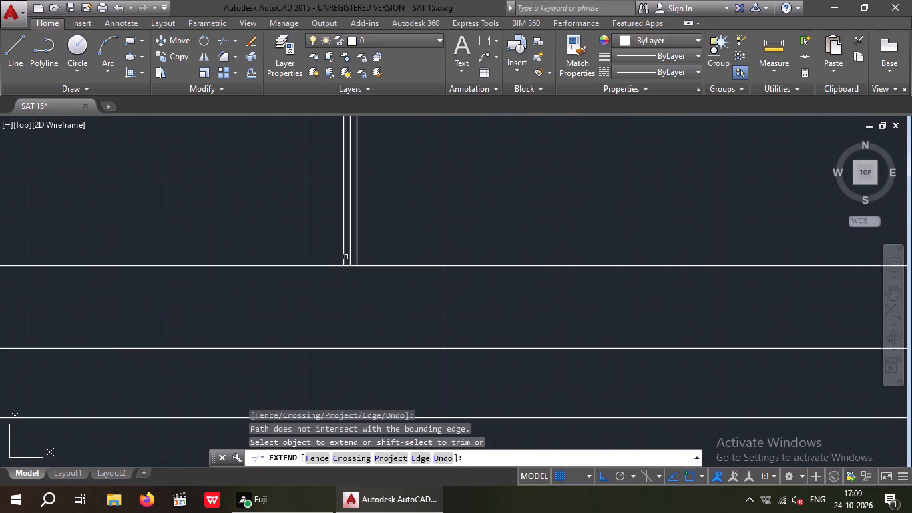
scroll(343, 257, up, 3)
scroll(336, 259, down, 2)
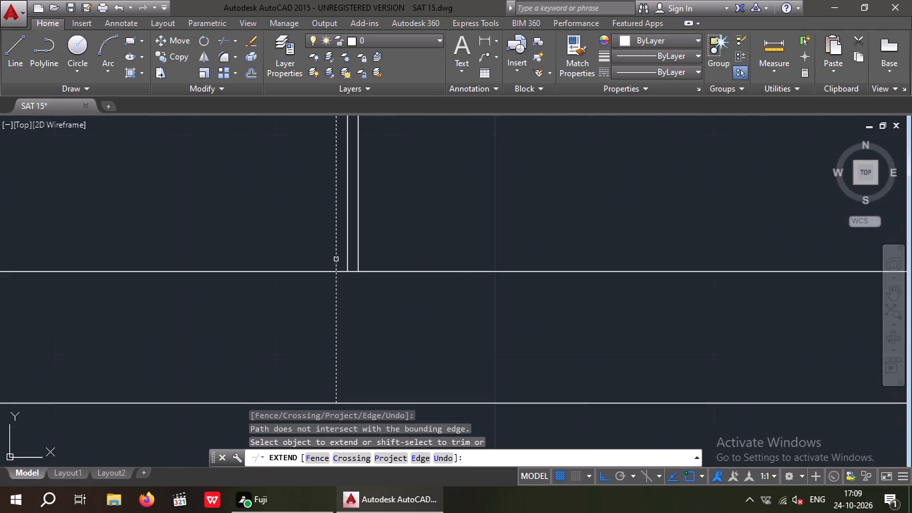
click(336, 259)
click(359, 263)
key(Escape)
key(Escape)
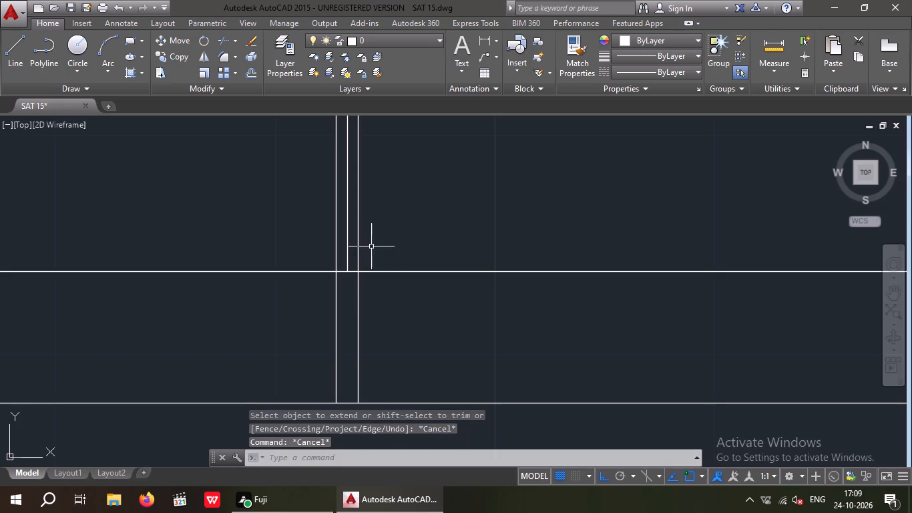
Erase the gate's original centre line between the two extended lines.
scroll(347, 253, up, 3)
drag(360, 241, 332, 275)
click(325, 279)
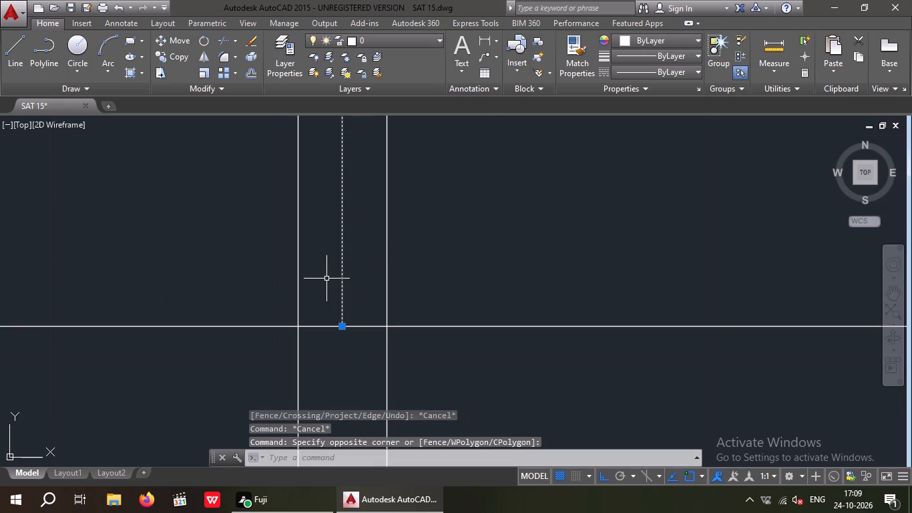
key(Delete)
Offset each of the two central gap lines 6" outward into its gate leaf.
scroll(327, 280, down, 6)
middle_drag(344, 299, 334, 371)
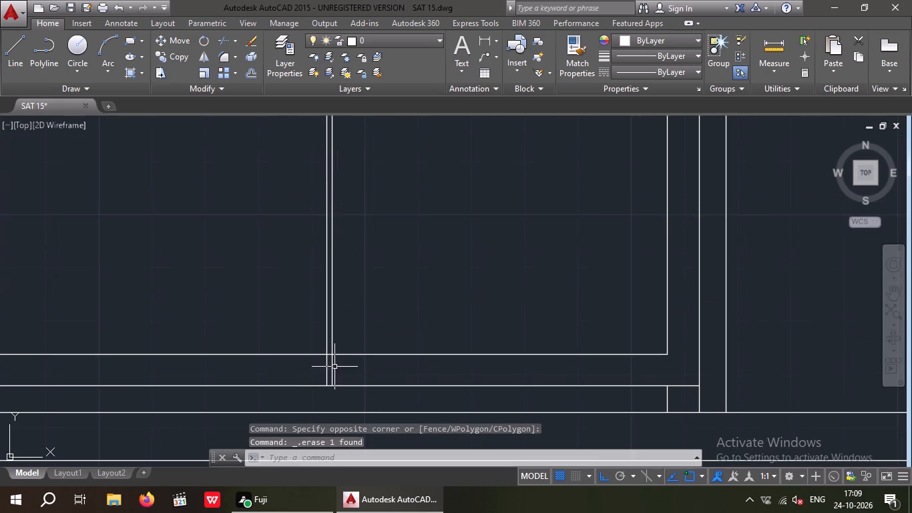
scroll(343, 231, down, 1)
middle_drag(337, 283, 334, 353)
middle_drag(344, 298, 339, 363)
scroll(351, 262, down, 2)
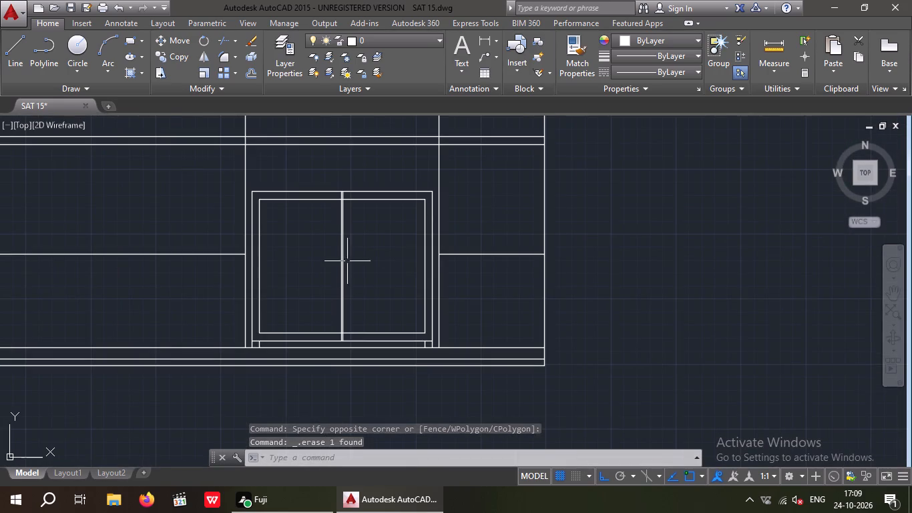
scroll(348, 250, up, 2)
middle_drag(351, 267, 347, 326)
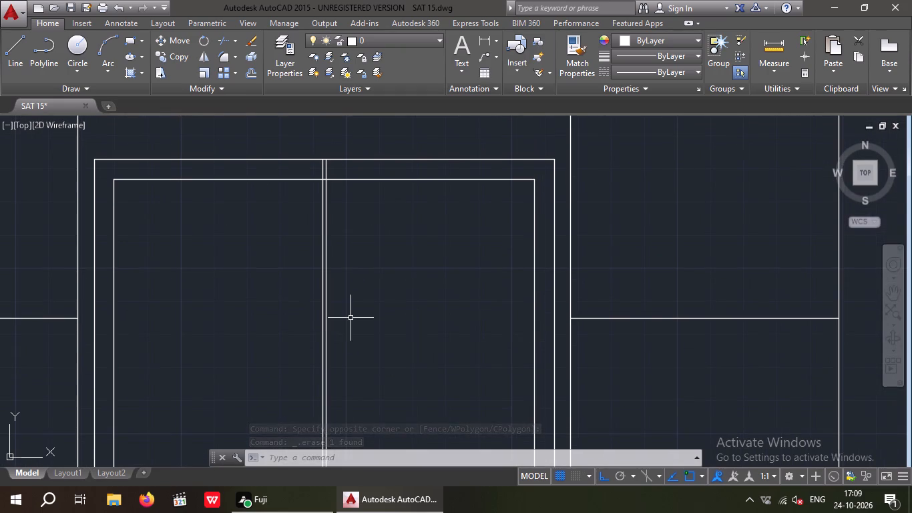
key(Escape)
key(Escape)
key(o)
key(Return)
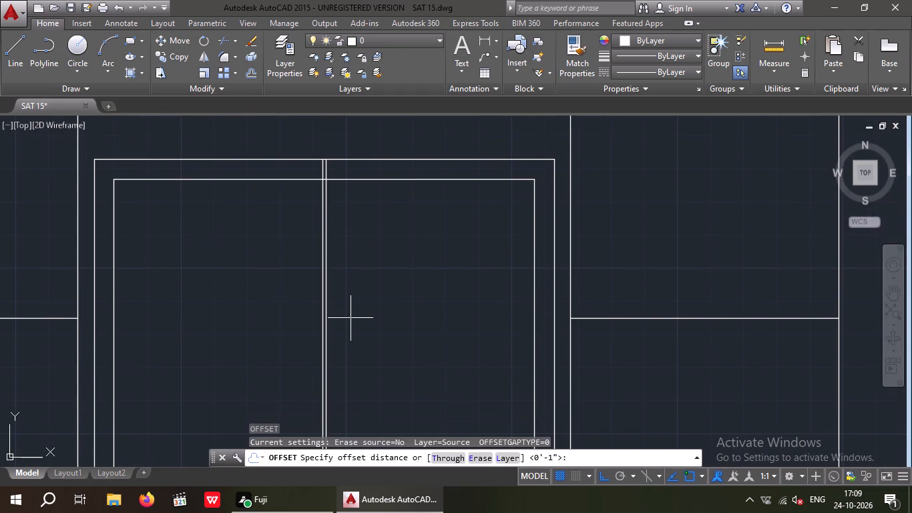
key(6)
key(shift+quotedbl)
key(Return)
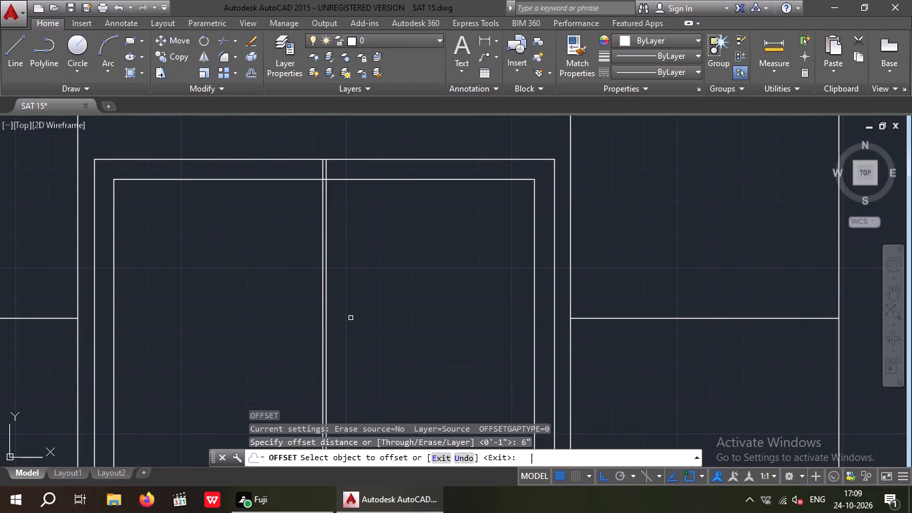
scroll(336, 240, up, 2)
drag(306, 276, 326, 276)
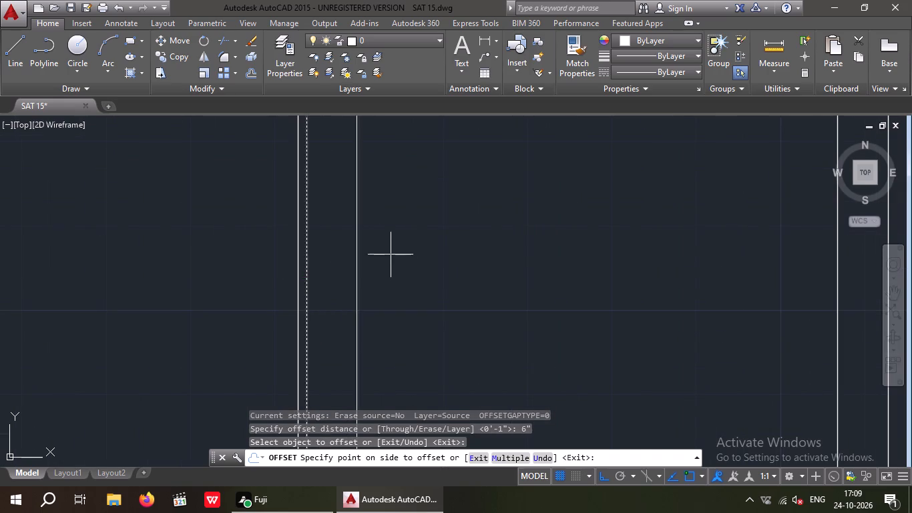
scroll(391, 252, down, 3)
click(405, 259)
scroll(363, 280, up, 2)
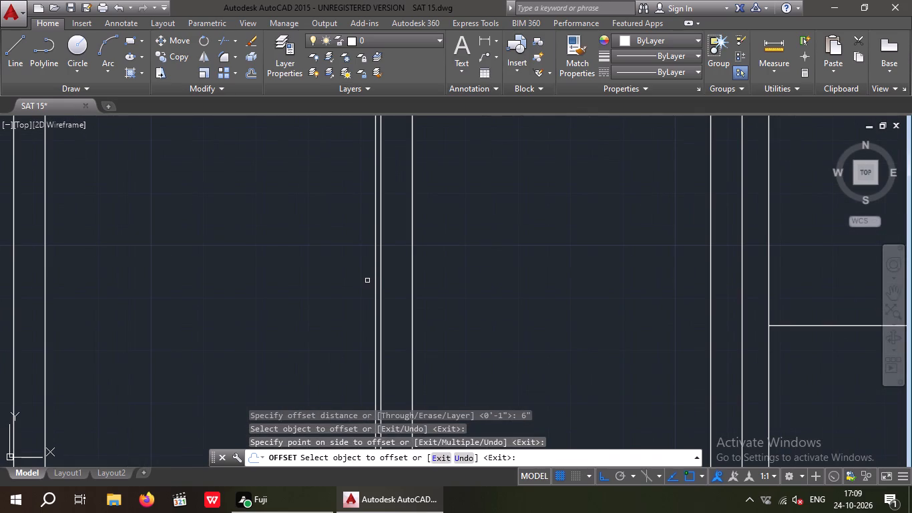
scroll(373, 273, up, 2)
drag(375, 269, 340, 277)
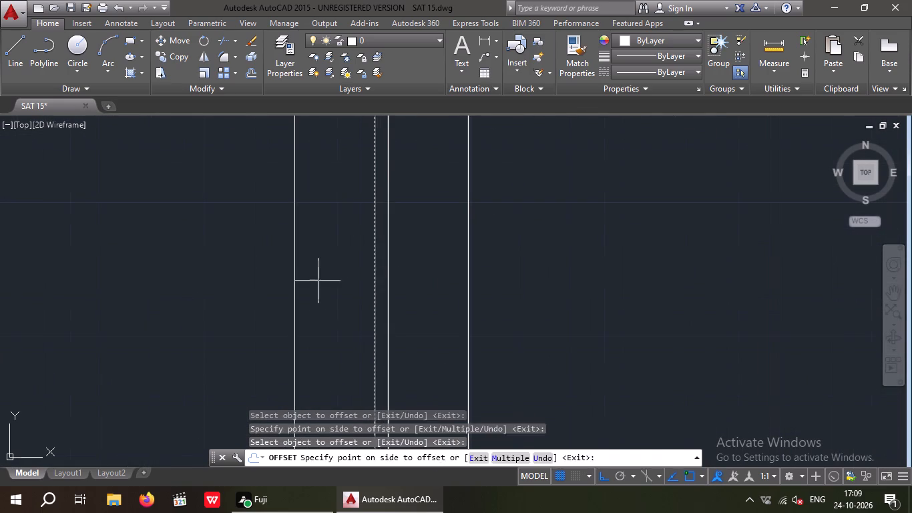
click(318, 279)
scroll(328, 261, down, 5)
key(Escape)
key(Escape)
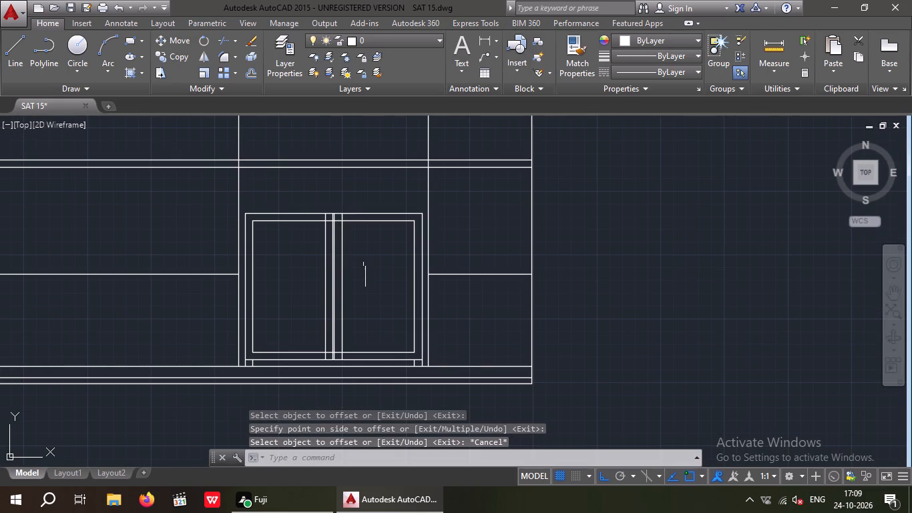
Trim the overlapping frame lines at the gate's top centre, leaving closed inner leaf corners and an open central gap.
key(t)
key(r)
key(space)
key(space)
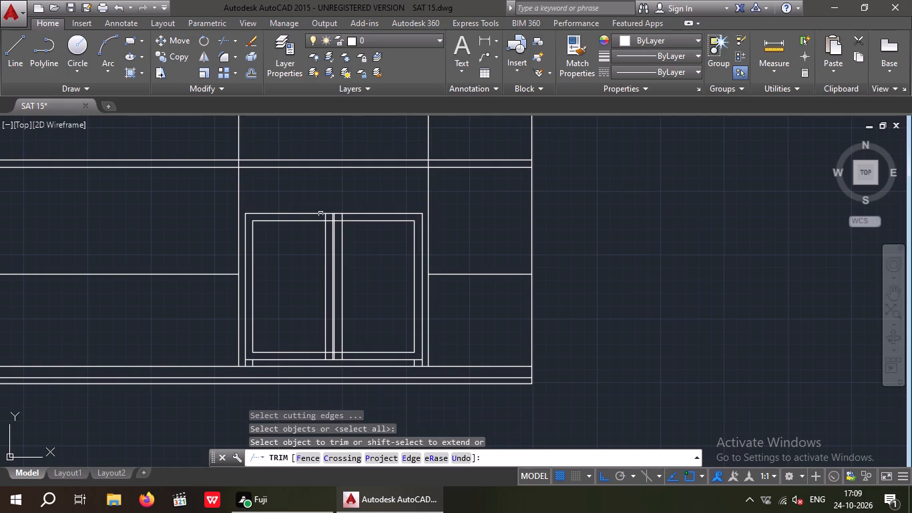
scroll(324, 212, up, 6)
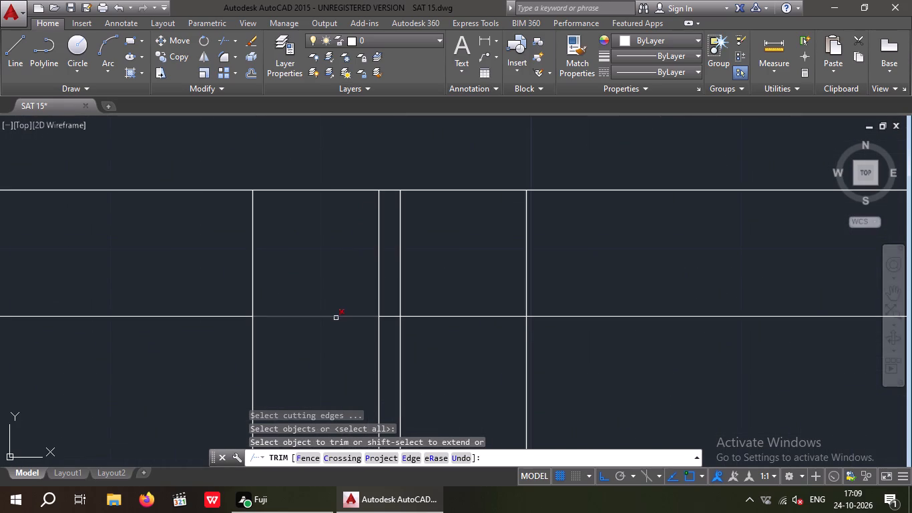
click(336, 318)
click(252, 262)
scroll(258, 244, down, 2)
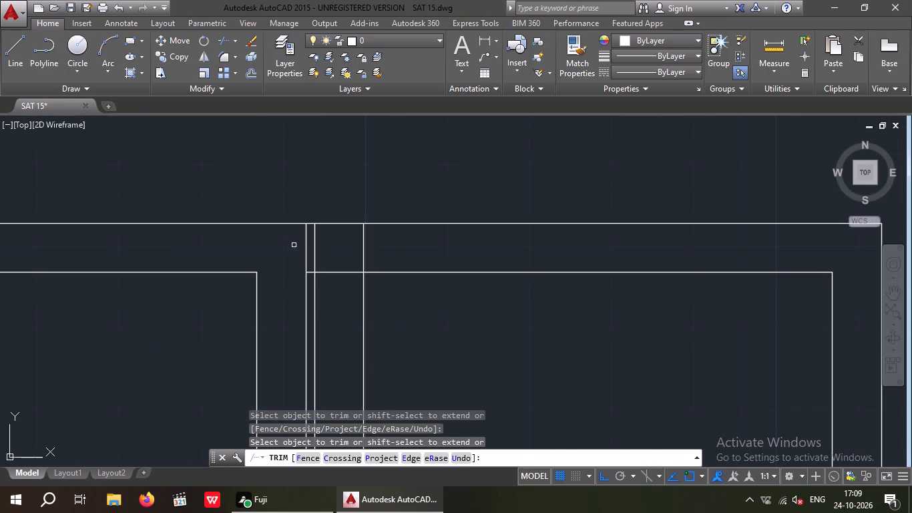
scroll(316, 273, up, 3)
click(284, 265)
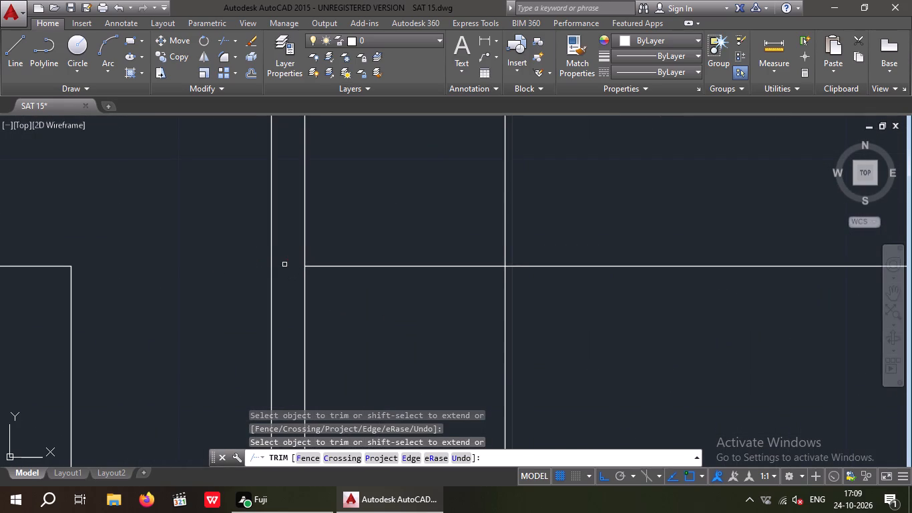
scroll(288, 261, down, 3)
click(326, 265)
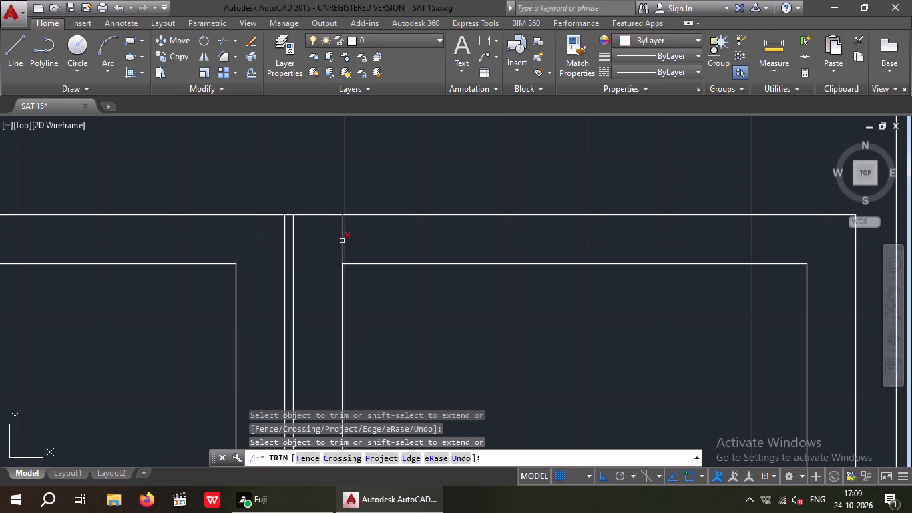
click(340, 241)
scroll(289, 220, up, 3)
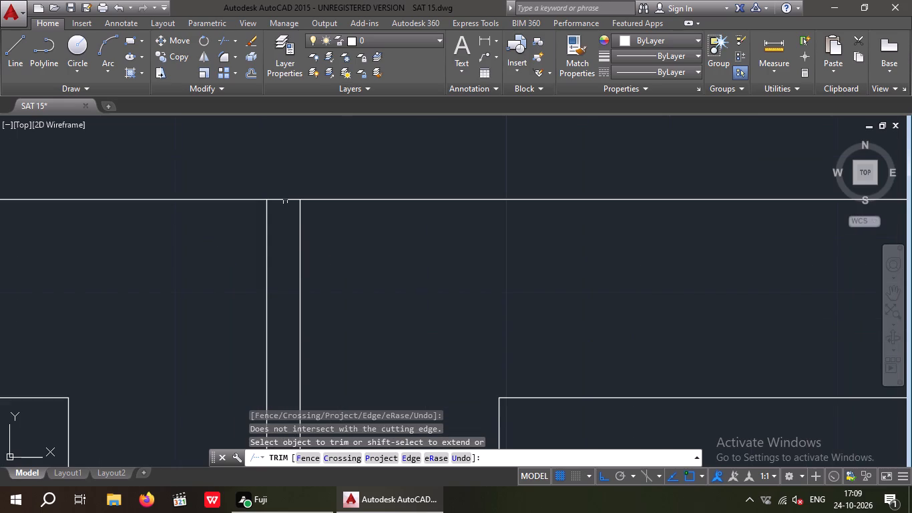
click(285, 200)
Trim the overlapping frame lines at the gate's bottom centre, leaving closed inner leaf corners and an open central gap.
scroll(285, 200, down, 5)
middle_drag(225, 286, 220, 242)
scroll(218, 231, down, 2)
scroll(241, 341, up, 5)
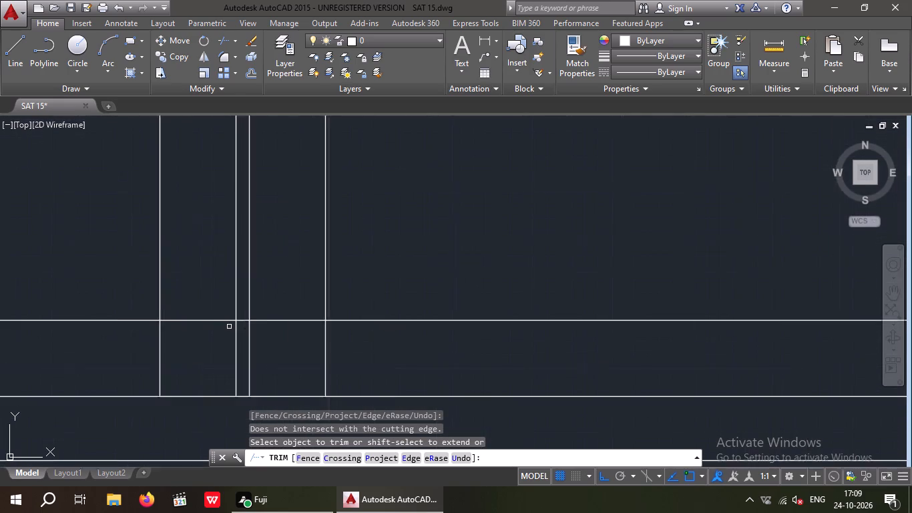
scroll(229, 327, up, 2)
click(261, 311)
scroll(264, 303, down, 3)
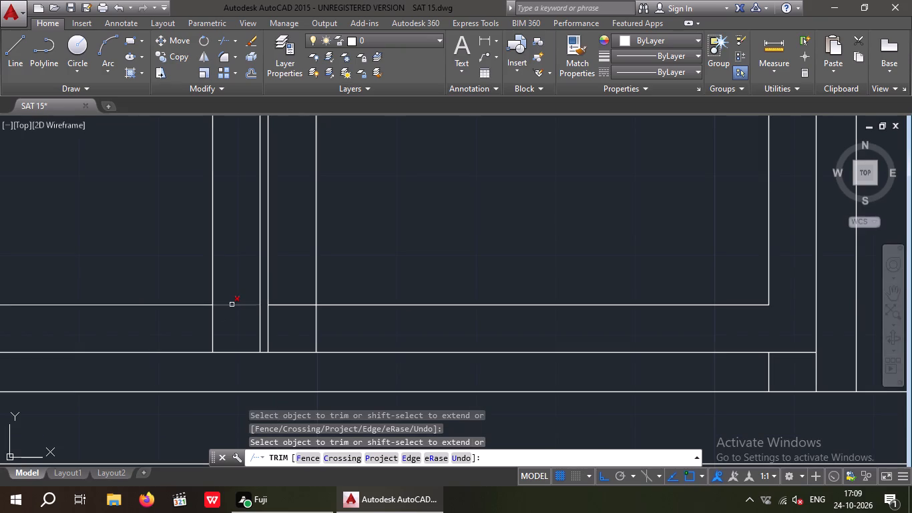
click(232, 305)
click(213, 327)
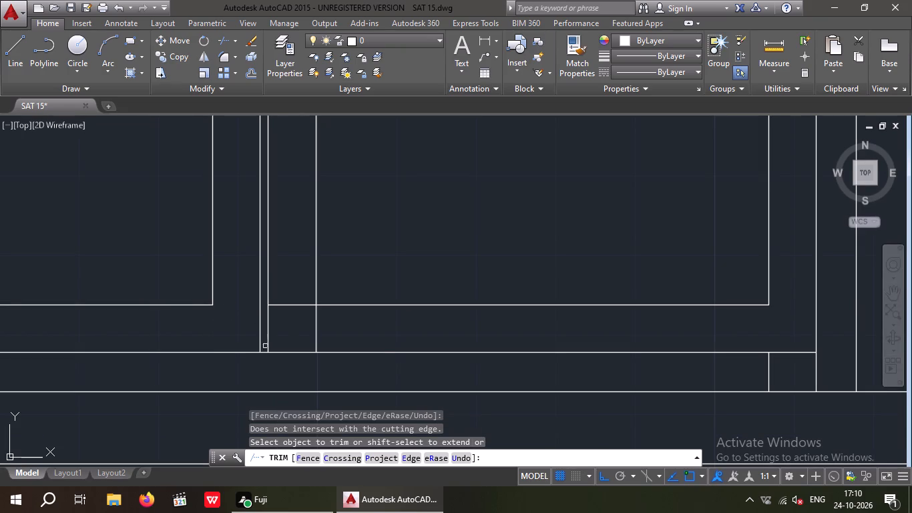
scroll(270, 357, up, 3)
click(240, 343)
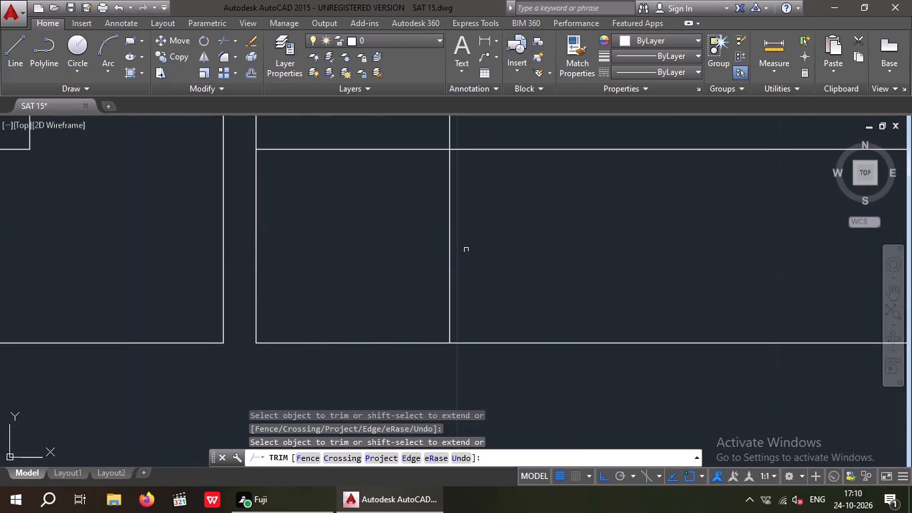
click(450, 250)
middle_drag(405, 230, 391, 289)
scroll(402, 244, down, 1)
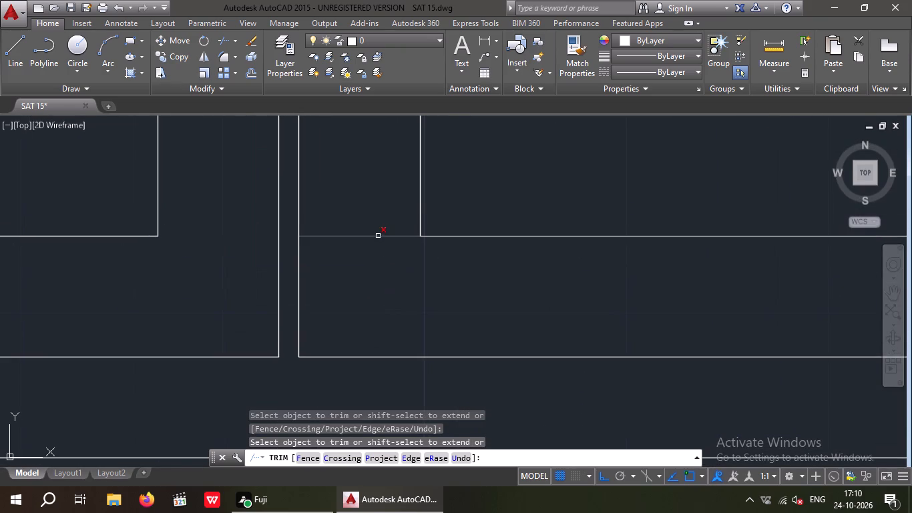
click(378, 236)
scroll(376, 240, down, 6)
key(Escape)
key(Escape)
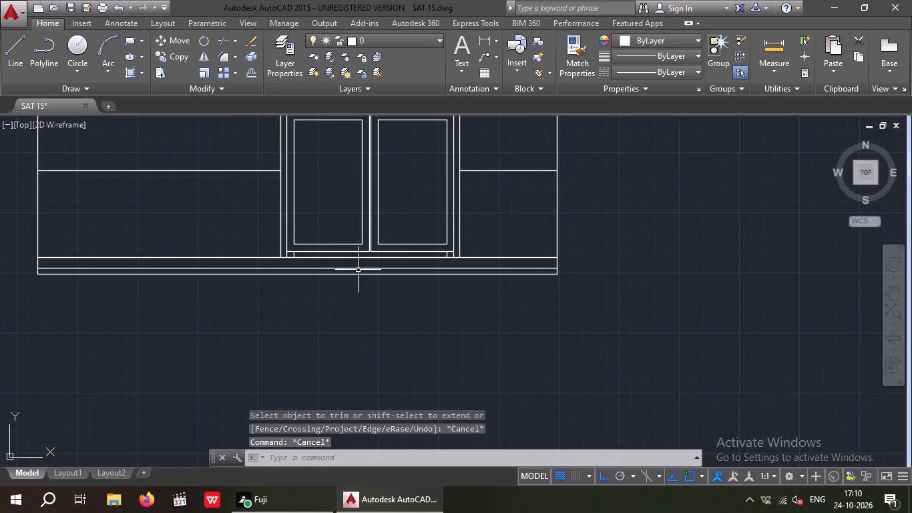
Save the drawing.
key(ctrl+s)
key(ctrl+s)
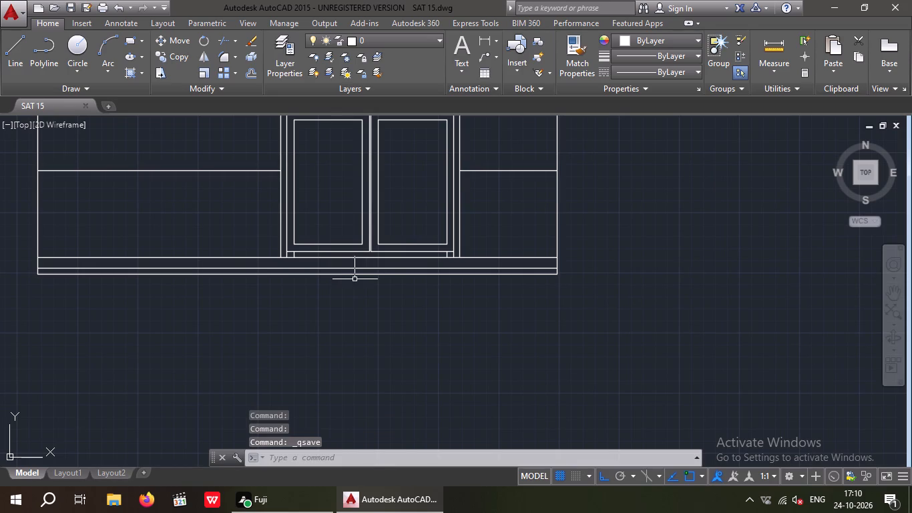
Review the entry gate and the whole front elevation below the floor plan.
middle_drag(357, 318, 341, 376)
scroll(353, 246, up, 3)
scroll(359, 246, down, 1)
middle_drag(353, 263, 349, 297)
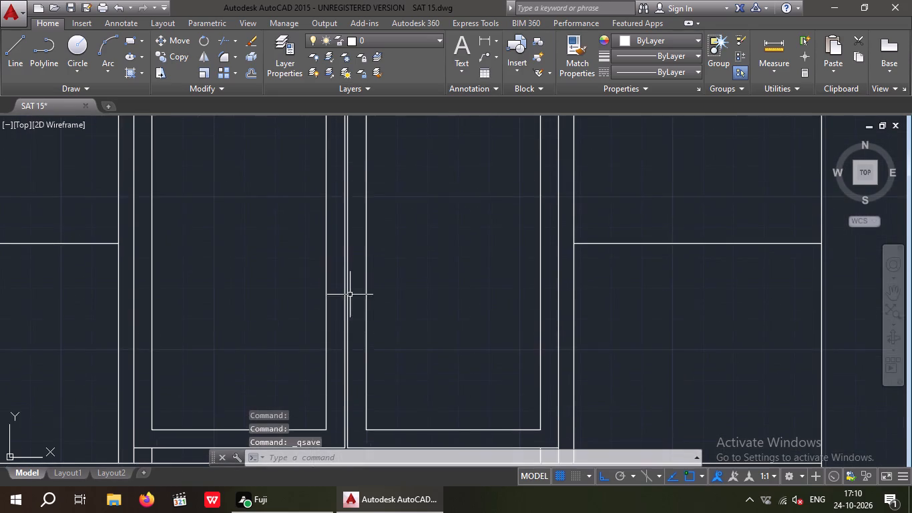
scroll(357, 264, down, 1)
middle_drag(361, 266, 343, 297)
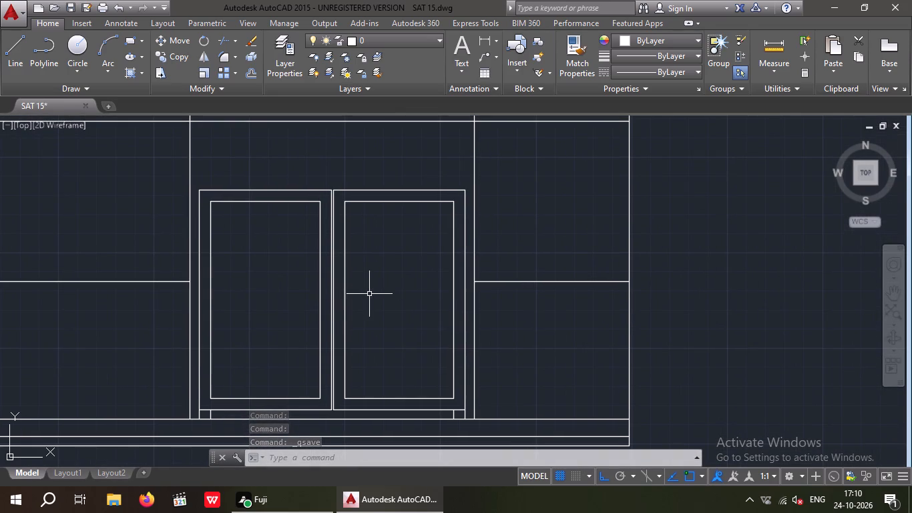
key(Escape)
key(Escape)
key(ctrl+d)
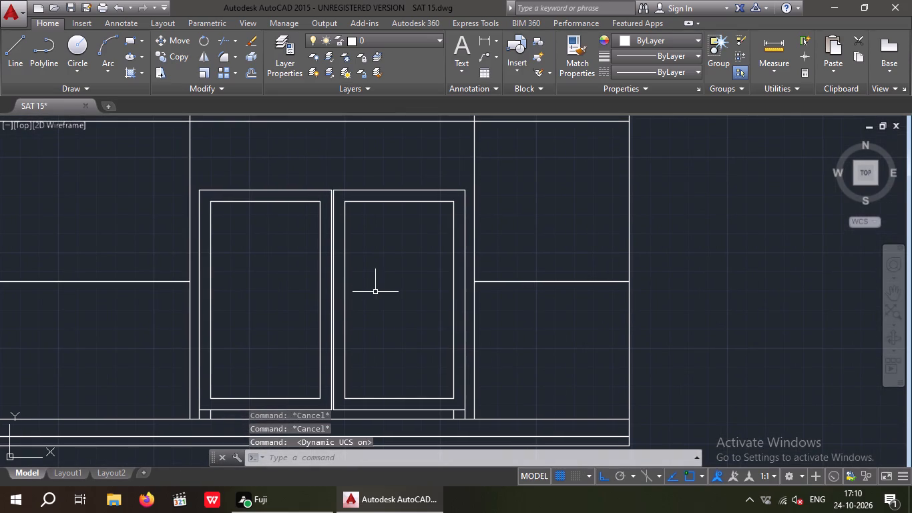
key(ctrl+d)
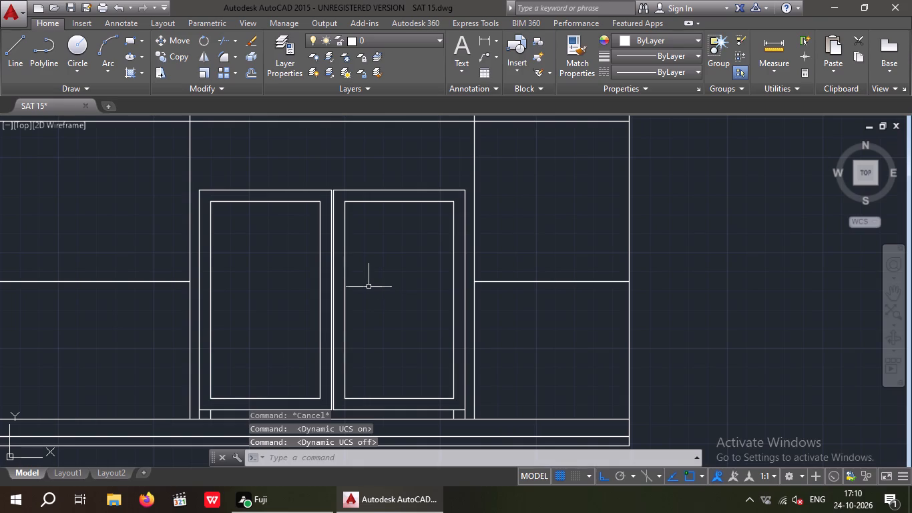
scroll(290, 277, down, 2)
middle_drag(289, 295, 293, 337)
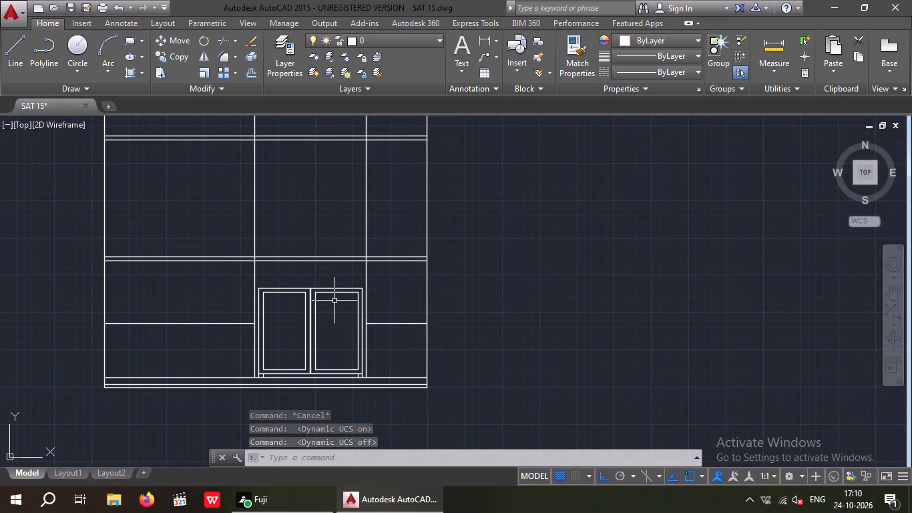
scroll(325, 297, down, 1)
middle_drag(322, 315, 312, 385)
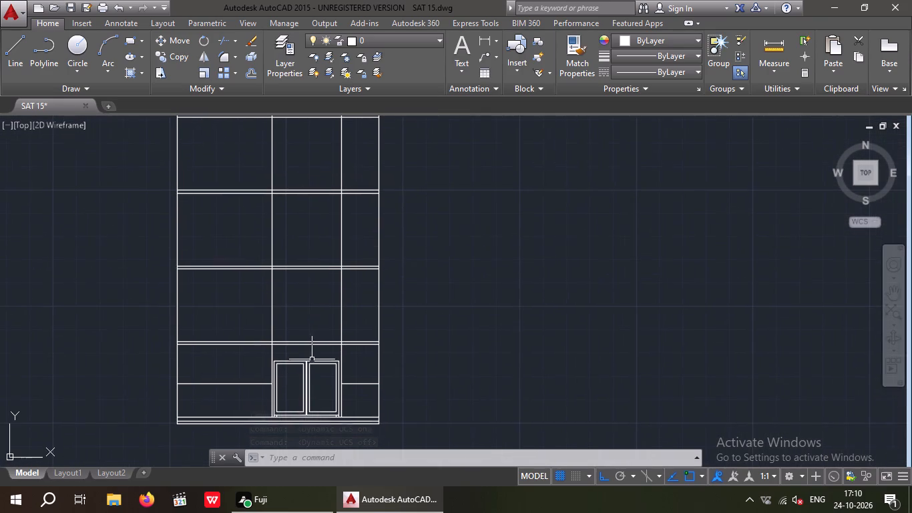
middle_drag(320, 324, 320, 353)
scroll(311, 330, down, 2)
middle_drag(316, 335, 328, 337)
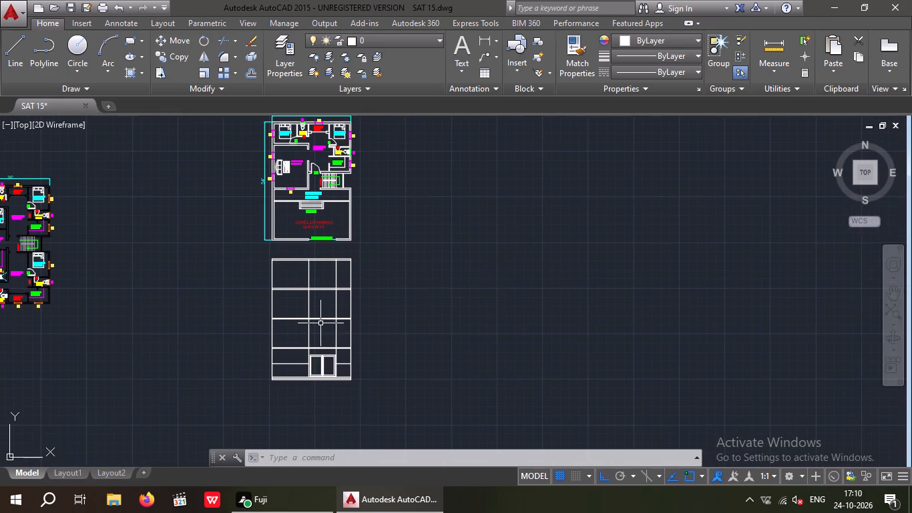
scroll(320, 323, up, 2)
middle_drag(343, 378, 336, 309)
scroll(308, 370, up, 3)
middle_drag(324, 353, 320, 350)
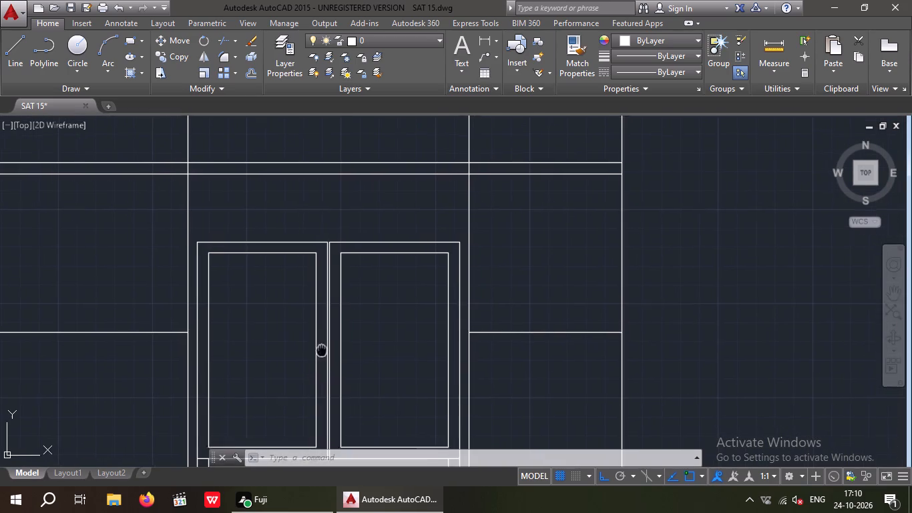
middle_drag(320, 350, 294, 329)
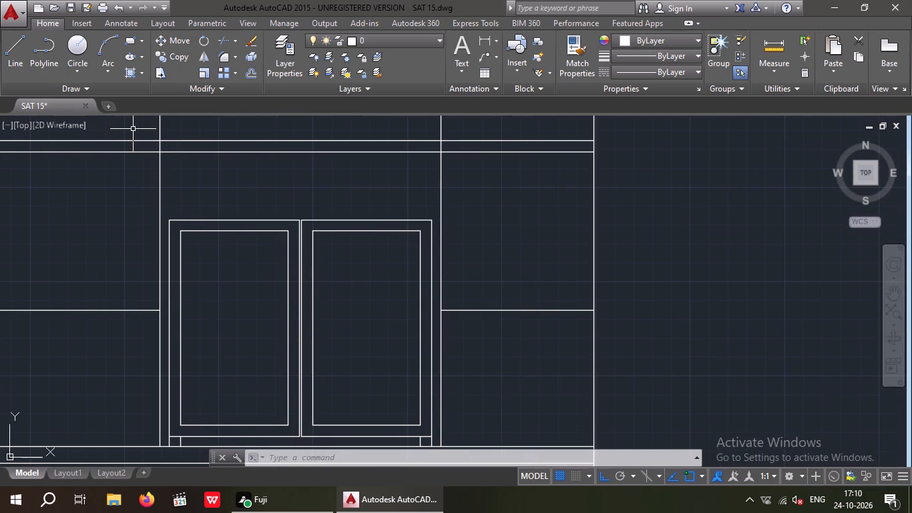
key(Escape)
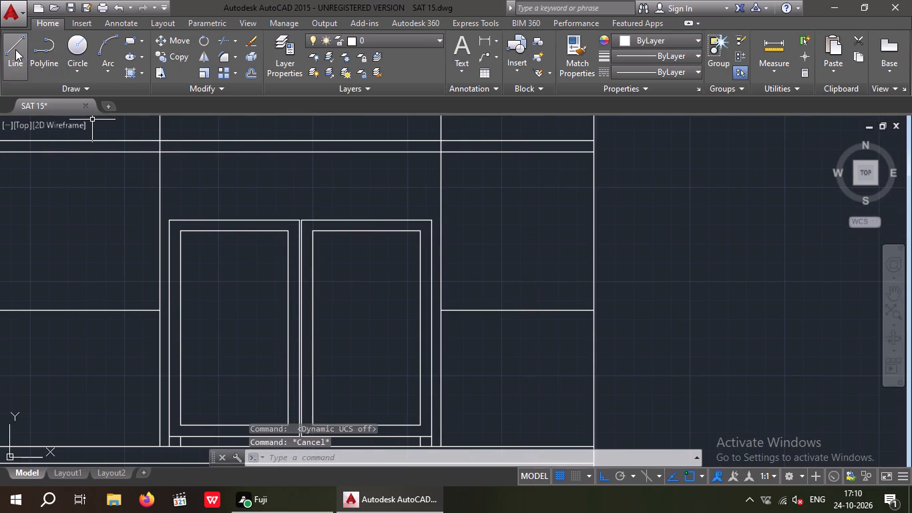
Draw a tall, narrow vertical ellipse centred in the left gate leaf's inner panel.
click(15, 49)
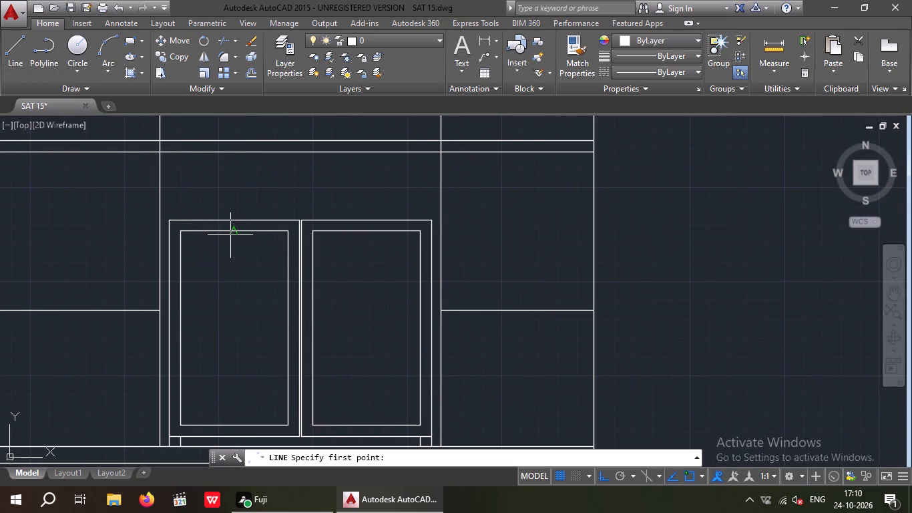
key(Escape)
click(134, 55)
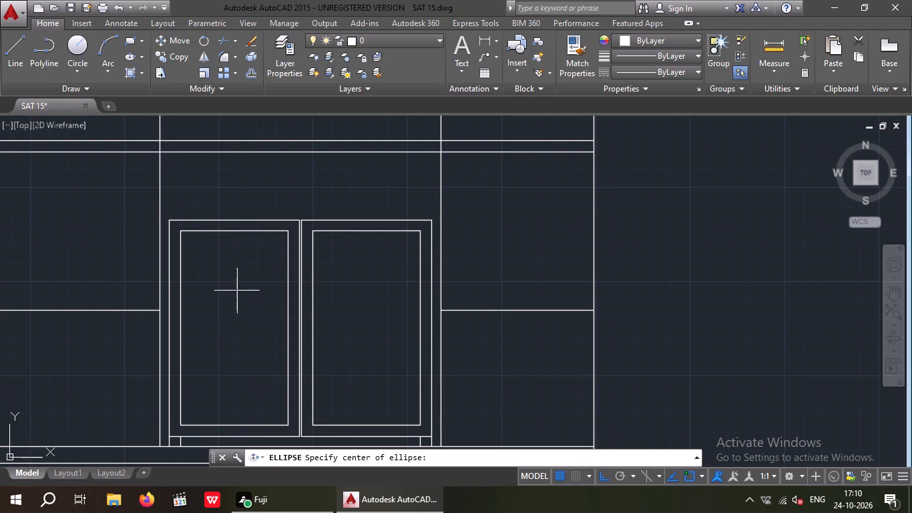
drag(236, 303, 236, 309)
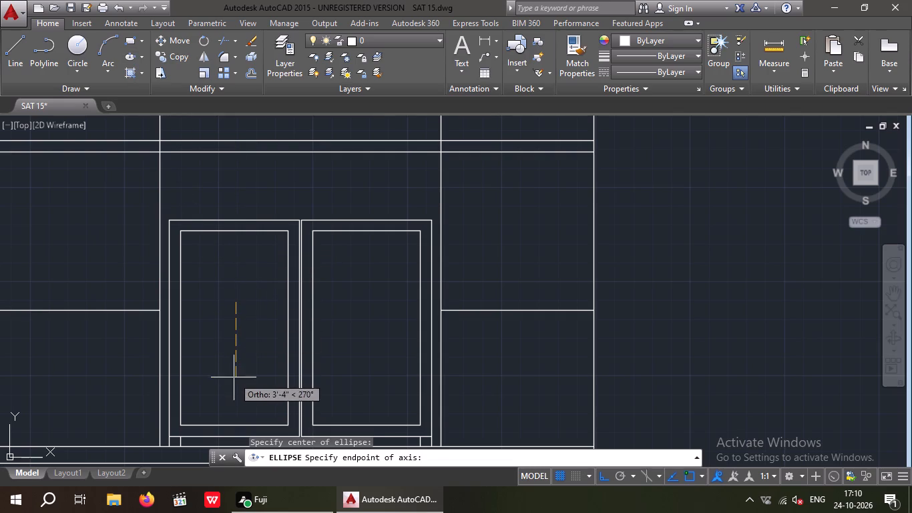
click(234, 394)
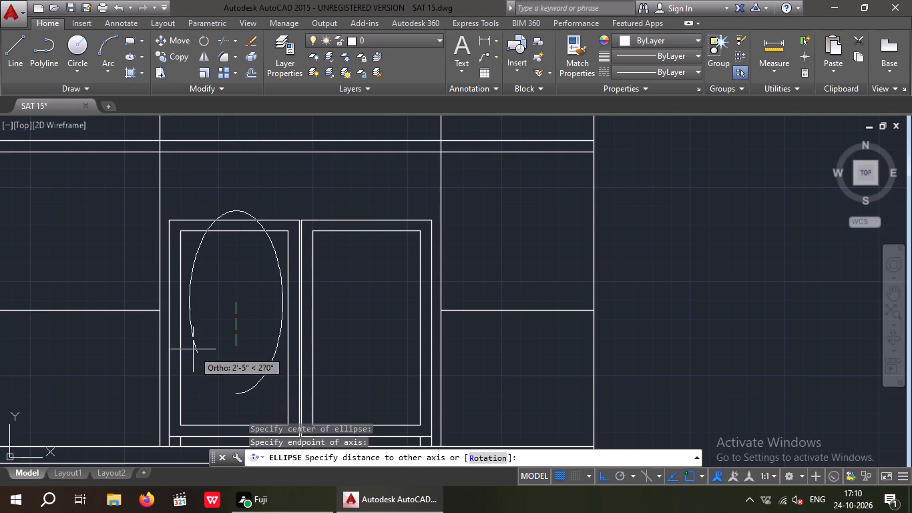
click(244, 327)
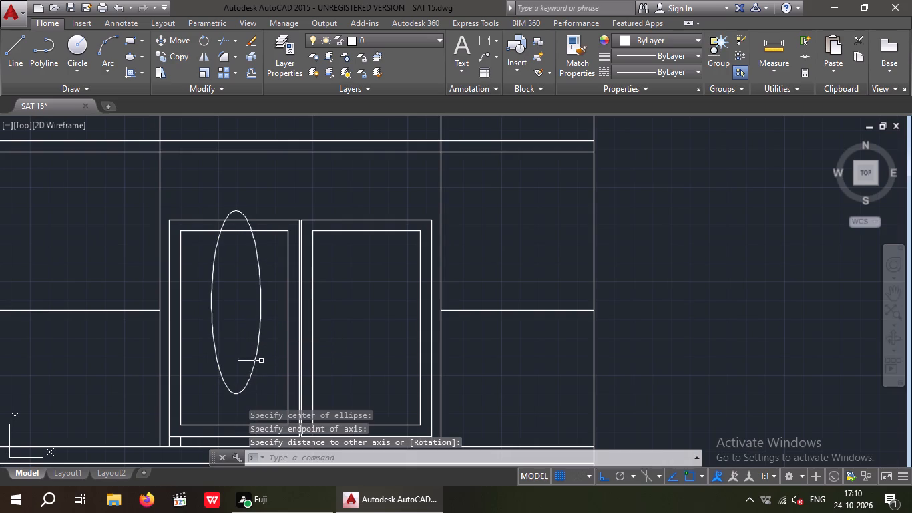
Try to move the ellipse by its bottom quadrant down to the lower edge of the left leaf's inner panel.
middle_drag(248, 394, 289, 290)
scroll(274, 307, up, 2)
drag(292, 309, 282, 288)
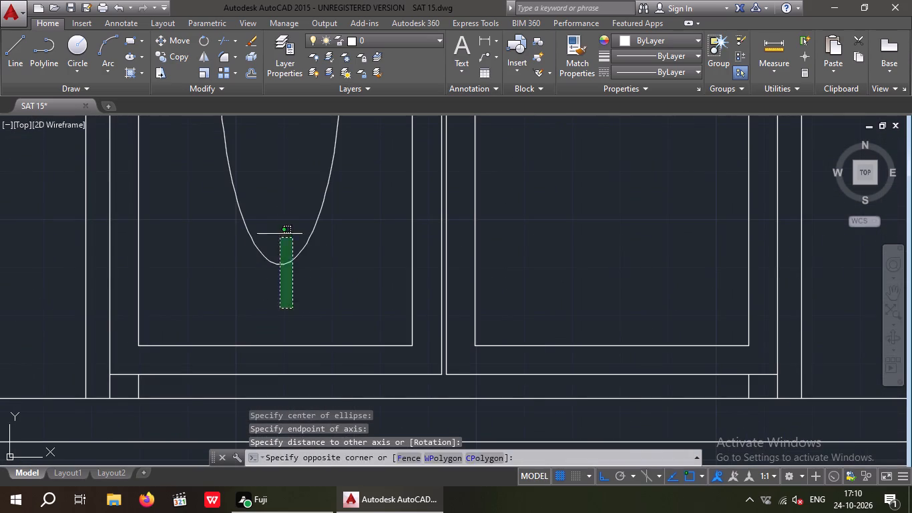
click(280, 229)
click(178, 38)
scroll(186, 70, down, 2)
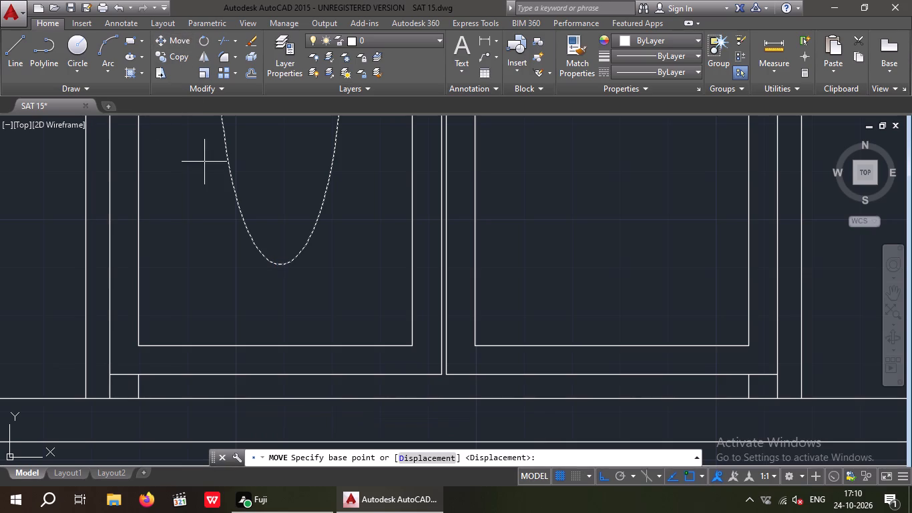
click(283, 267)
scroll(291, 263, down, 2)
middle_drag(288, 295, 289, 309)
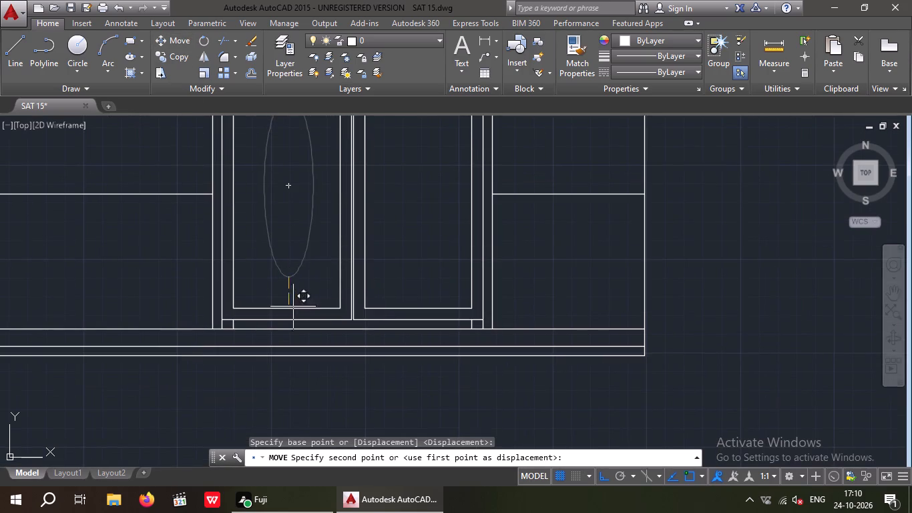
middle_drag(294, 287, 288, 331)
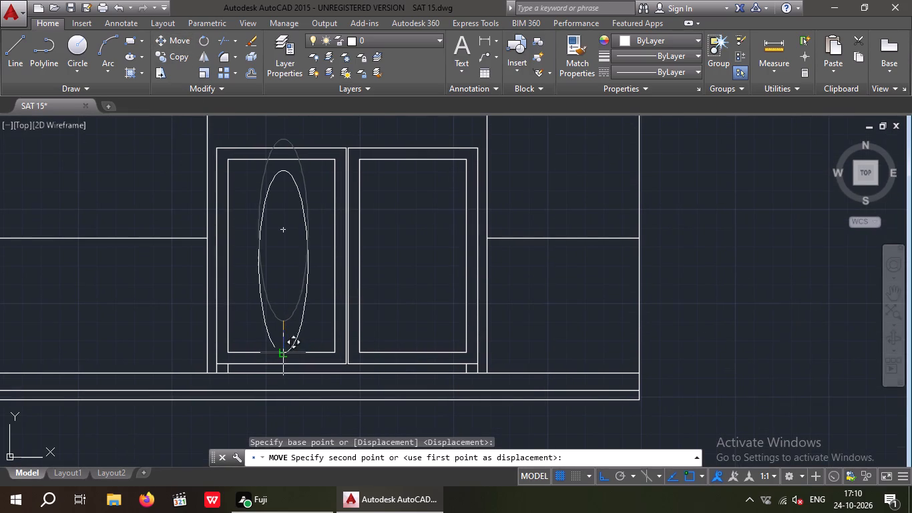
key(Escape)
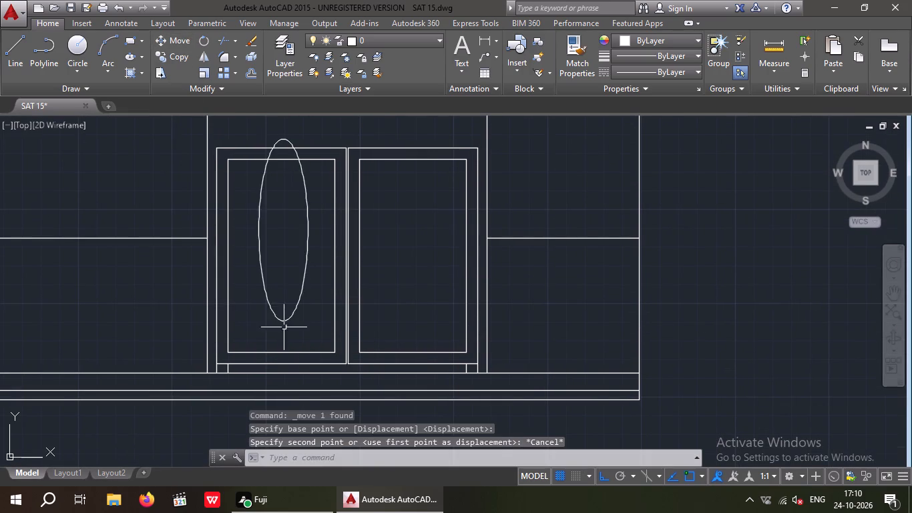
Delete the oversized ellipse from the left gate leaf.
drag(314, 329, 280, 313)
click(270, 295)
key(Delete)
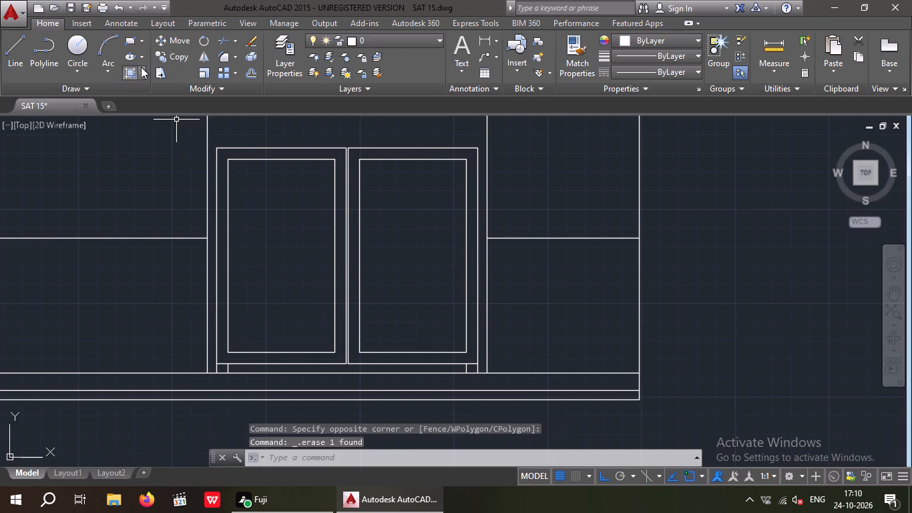
Draw a vertical ellipse in the left leaf's inner panel, about three-fifths of the panel's height.
click(130, 49)
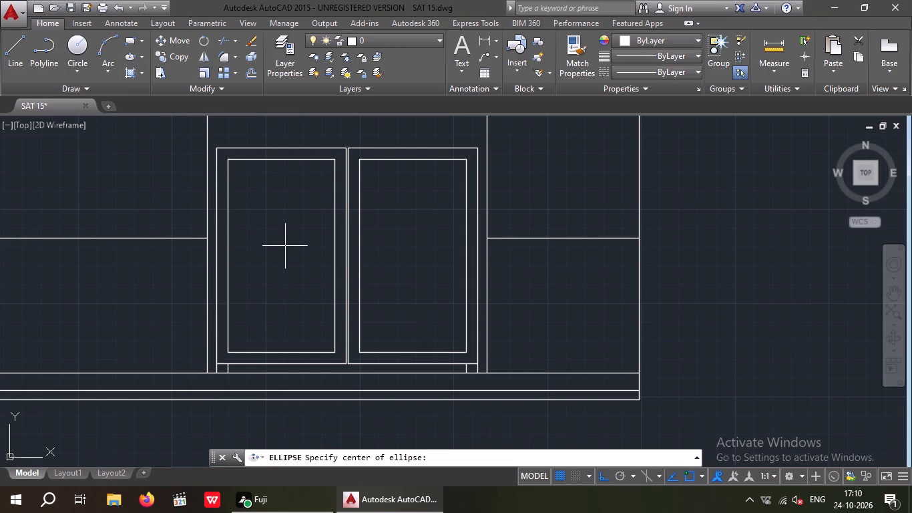
drag(285, 246, 285, 259)
click(283, 303)
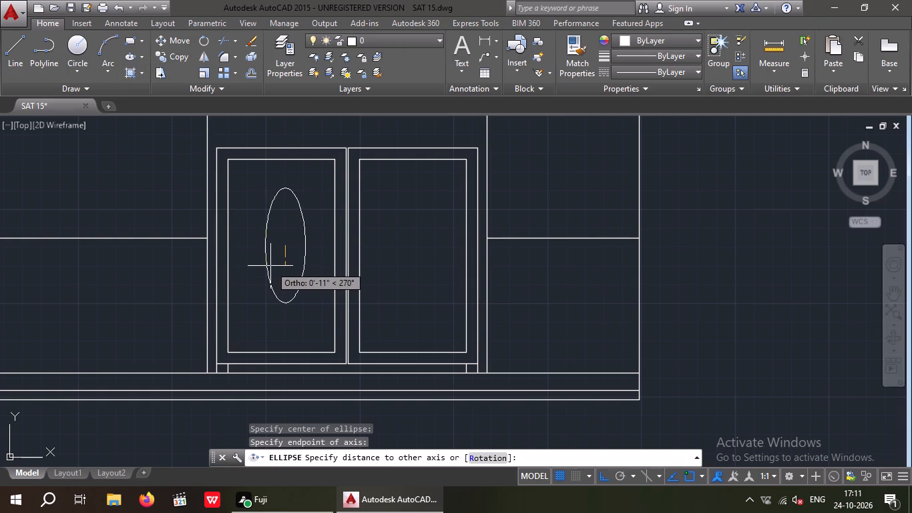
click(270, 265)
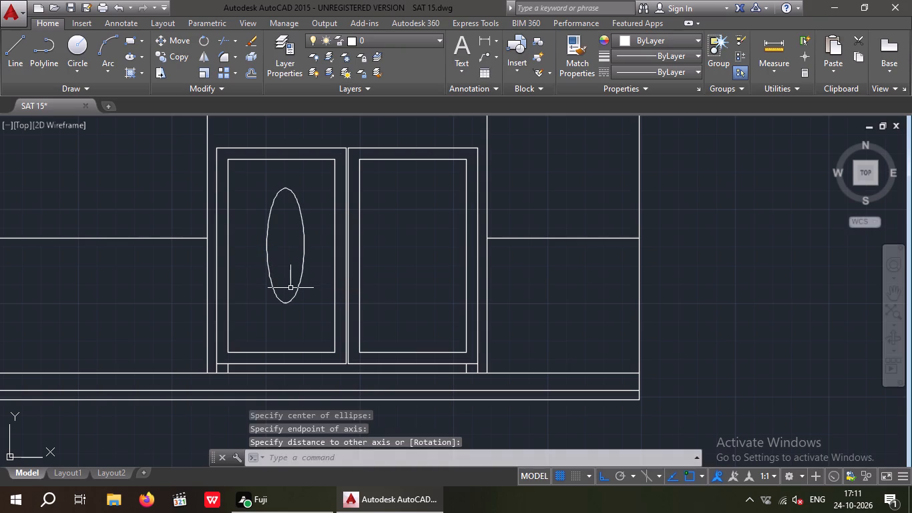
Move the ellipse by its centre horizontally out of the left leaf onto the wall to the right of the gate.
scroll(292, 313, up, 2)
scroll(293, 293, down, 2)
middle_drag(294, 309, 289, 354)
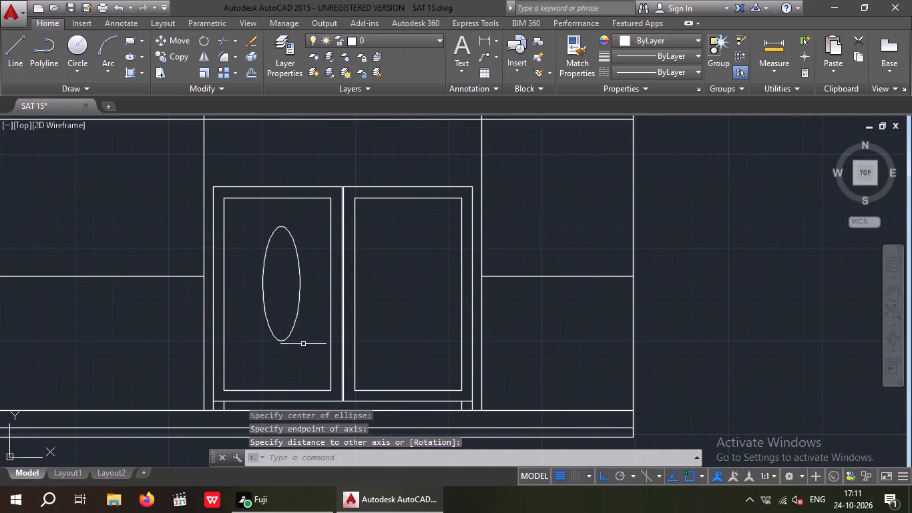
drag(303, 350, 281, 319)
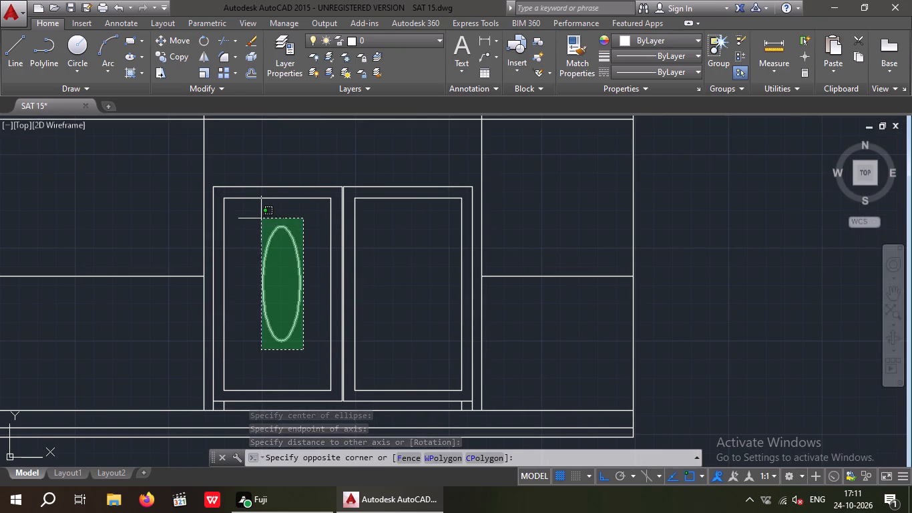
click(260, 216)
click(181, 39)
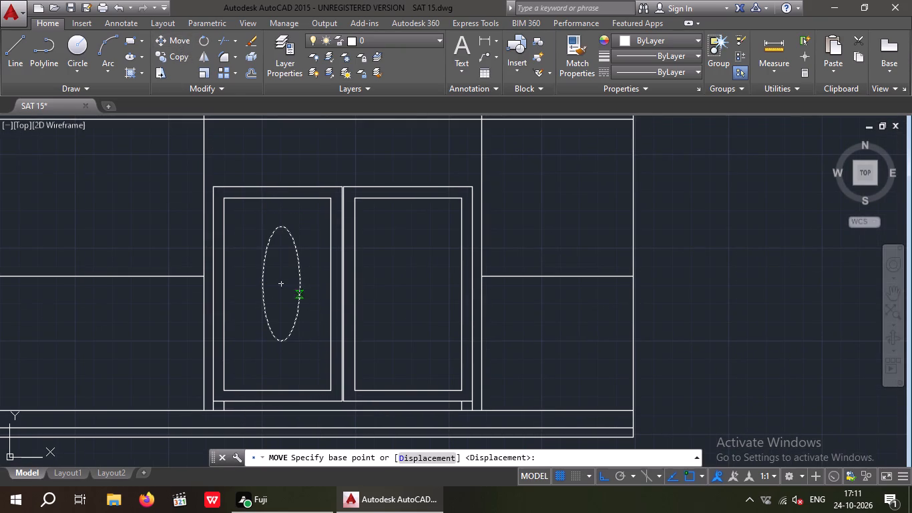
click(280, 283)
click(564, 339)
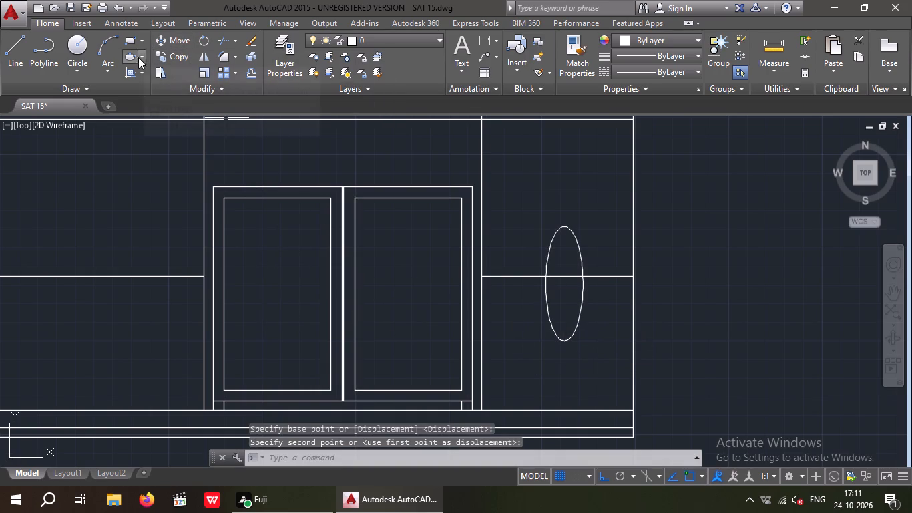
Draw a vertical centre line in each gate leaf's inner panel, from the top edge's midpoint to the bottom edge.
click(15, 49)
drag(277, 196, 277, 214)
click(278, 393)
key(space)
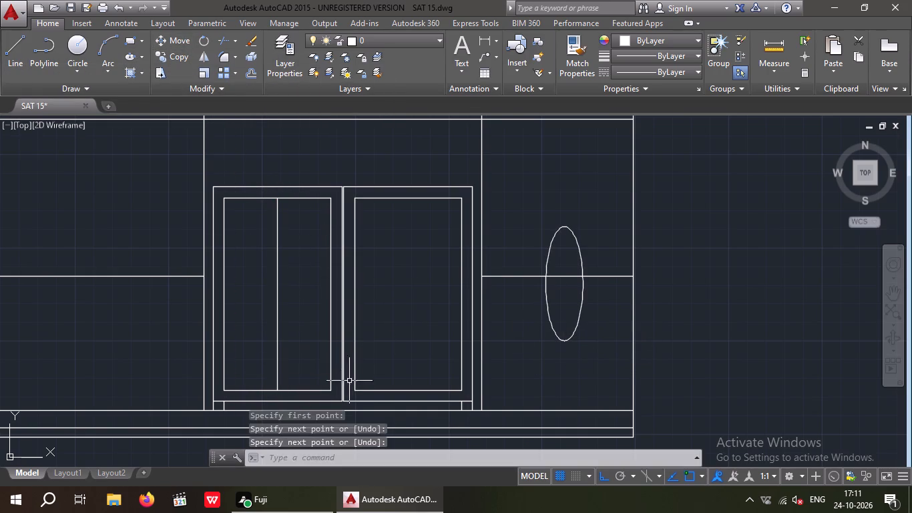
key(space)
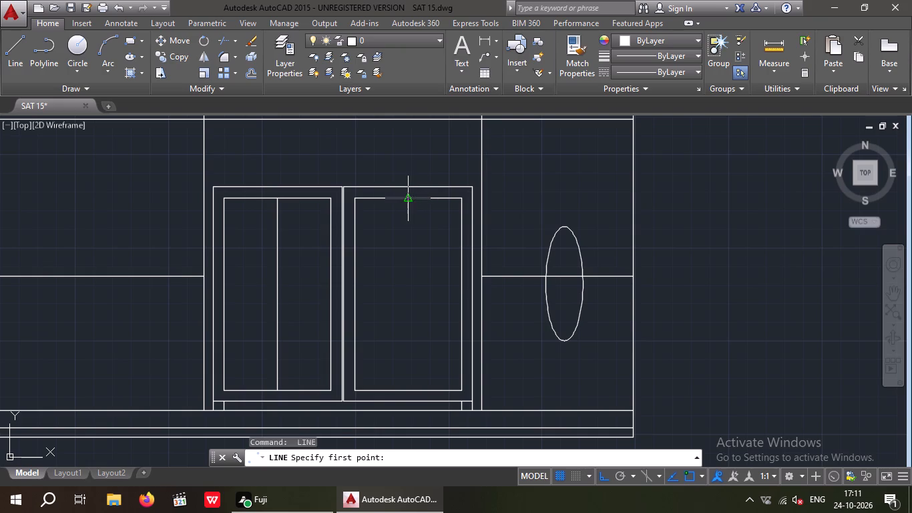
drag(408, 200, 408, 228)
click(408, 393)
key(space)
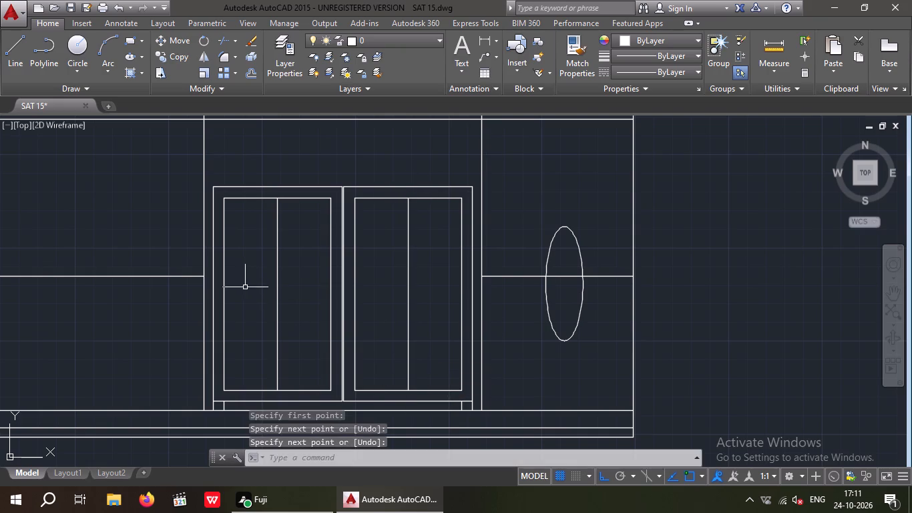
Draw a horizontal mid-height line across both leaves, from the left panel's outer edge to the right panel's outer edge.
key(space)
drag(225, 295, 243, 299)
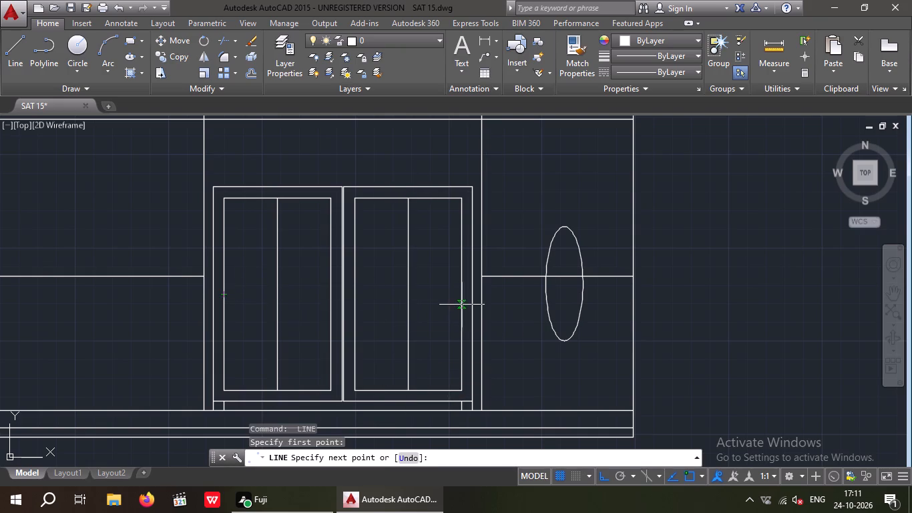
click(461, 295)
key(Escape)
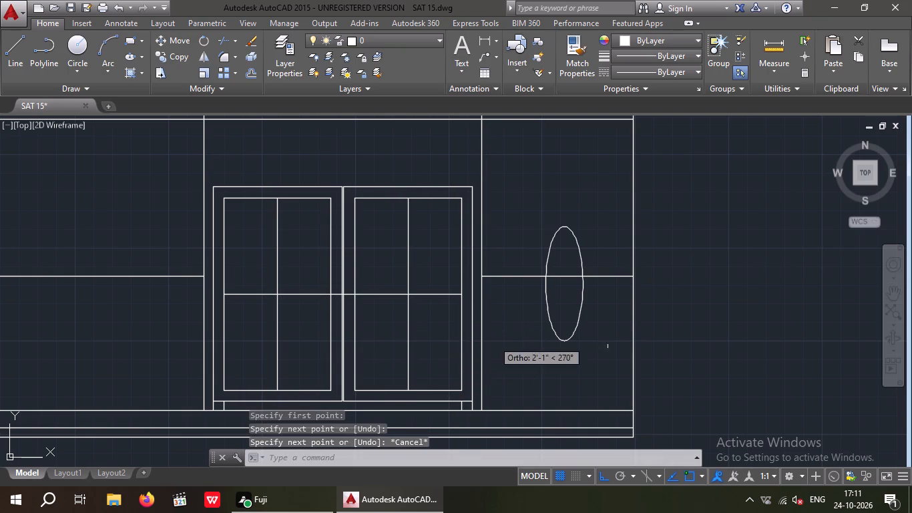
Move the ellipse by its centre from the right-hand wall to the crossing of the left leaf's vertical and mid-height lines, with Ortho off.
drag(589, 357, 576, 350)
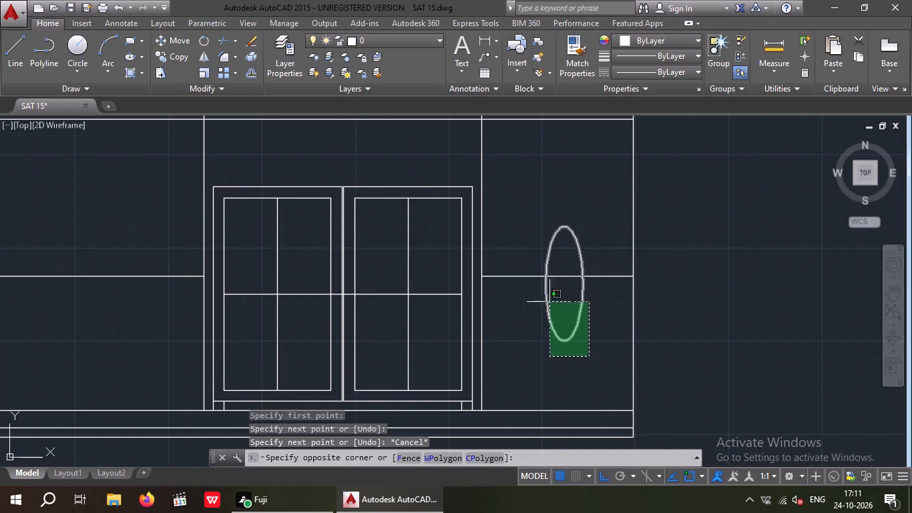
click(549, 302)
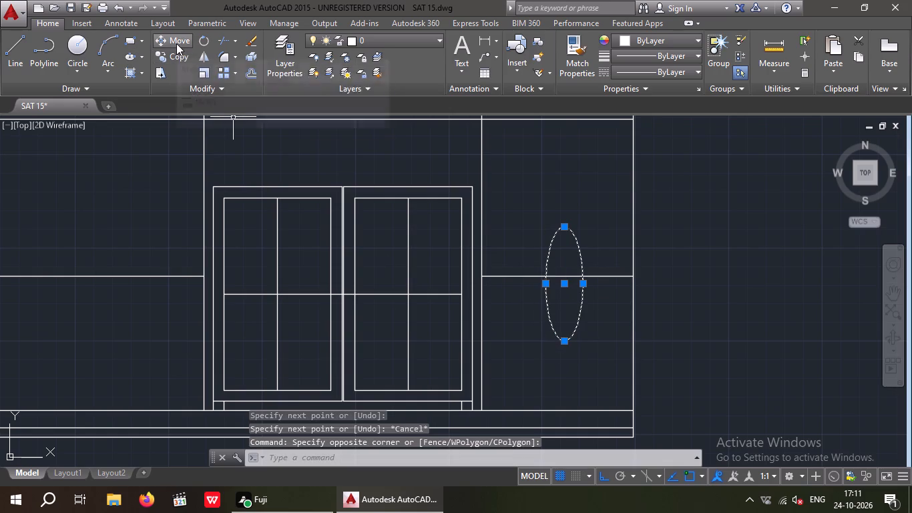
click(176, 43)
click(565, 283)
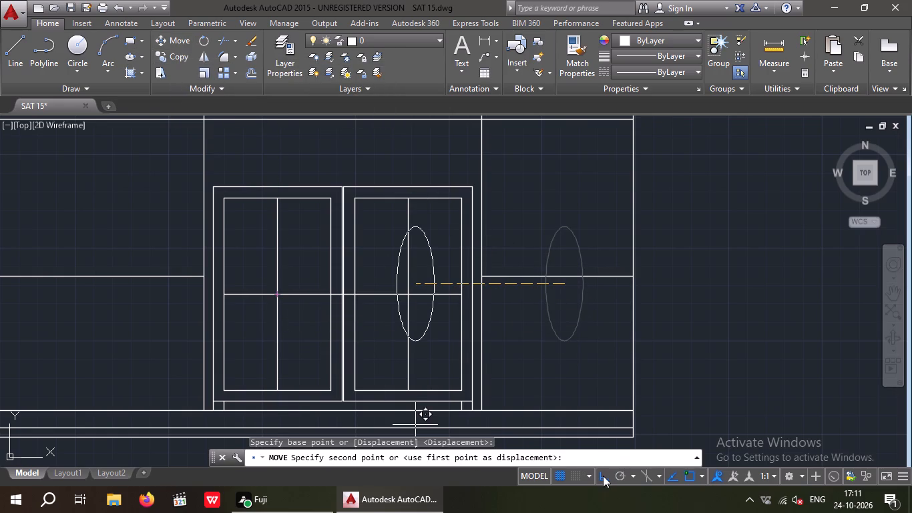
drag(603, 476, 590, 471)
scroll(265, 274, up, 3)
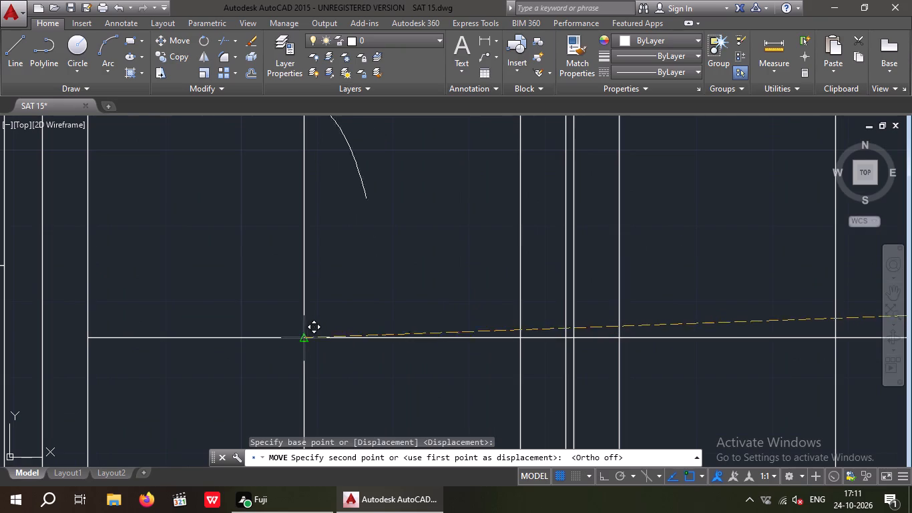
click(305, 339)
scroll(317, 276, down, 3)
Copy the left leaf's ellipse from its centre to the crossing of the guide lines in the right leaf.
scroll(330, 348, up, 1)
drag(347, 351, 330, 336)
click(322, 315)
click(172, 58)
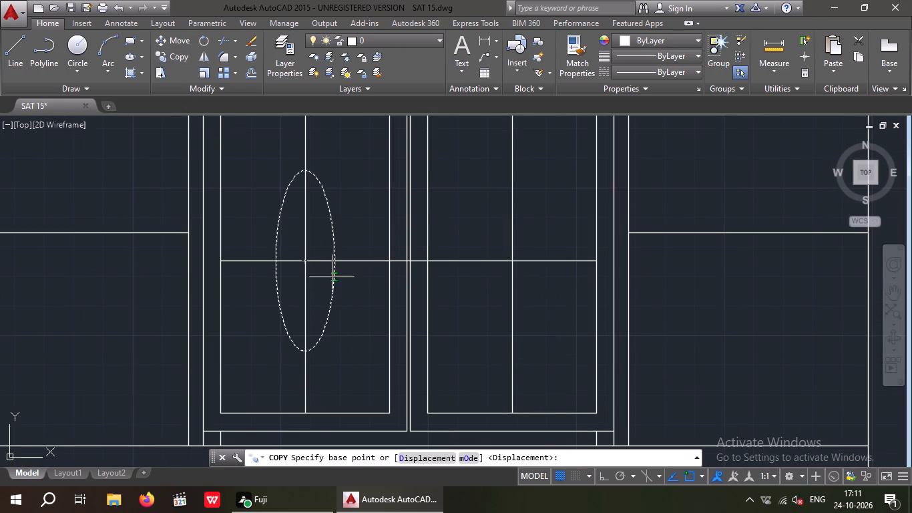
click(303, 262)
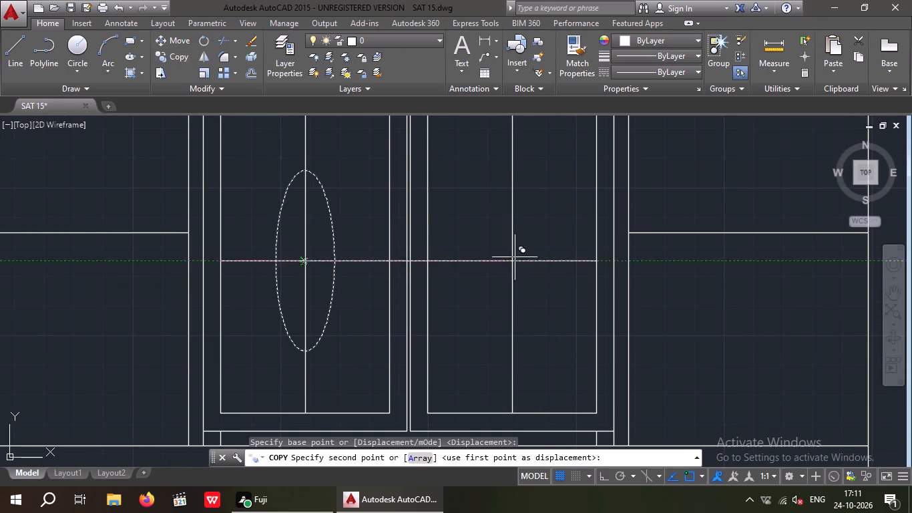
click(515, 264)
key(Escape)
scroll(483, 265, down, 3)
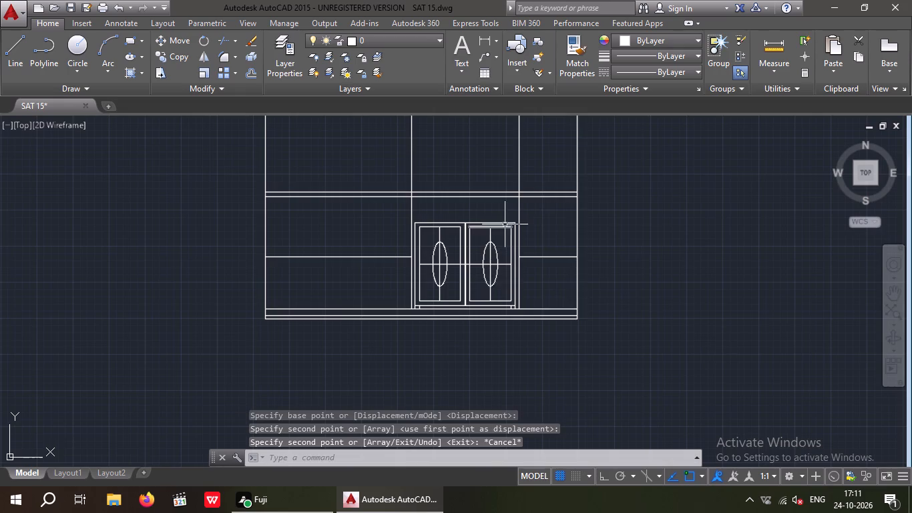
Erase the vertical centre lines in both gate leaves and the horizontal mid-height line across them.
scroll(491, 226, up, 3)
drag(503, 254, 462, 259)
click(461, 260)
drag(304, 256, 268, 264)
click(258, 264)
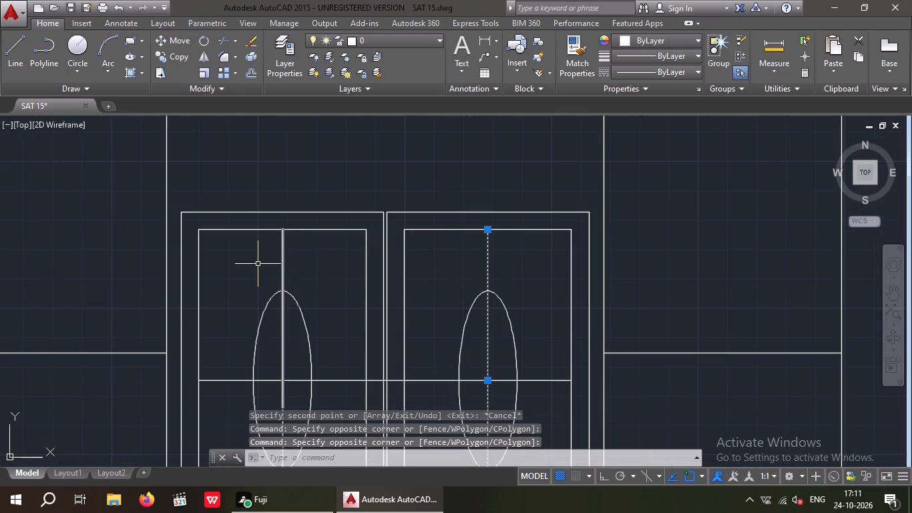
key(Delete)
scroll(346, 399, up, 2)
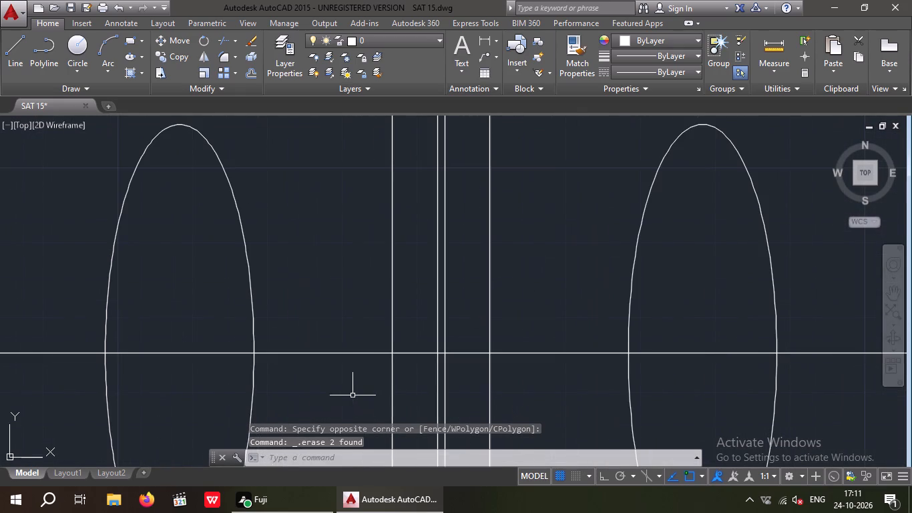
drag(355, 390, 347, 347)
click(347, 300)
key(Delete)
scroll(341, 282, down, 4)
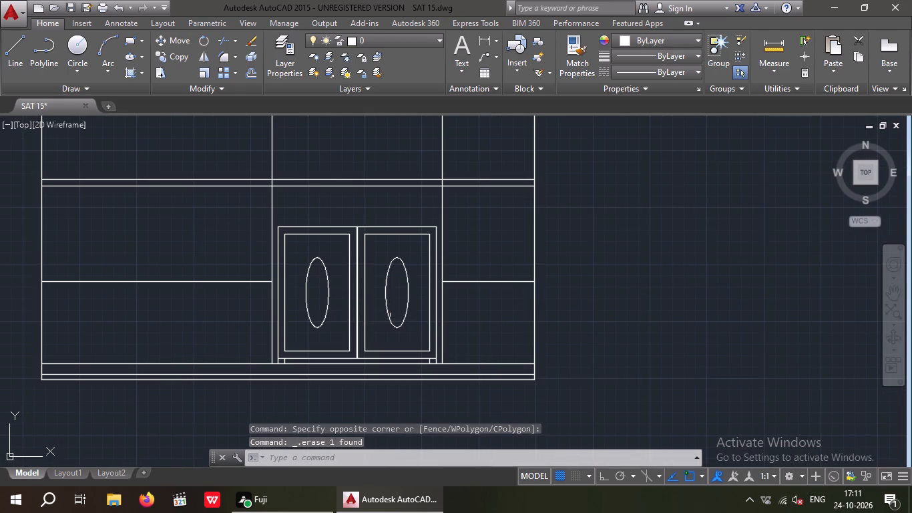
scroll(384, 314, down, 1)
key(Escape)
key(Escape)
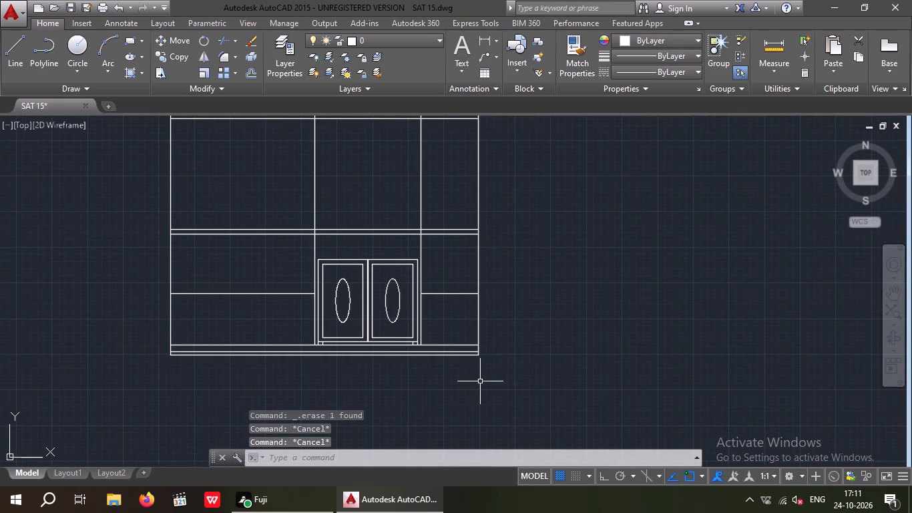
Offset the ellipse in each gate leaf outward by 4".
key(o)
key(Return)
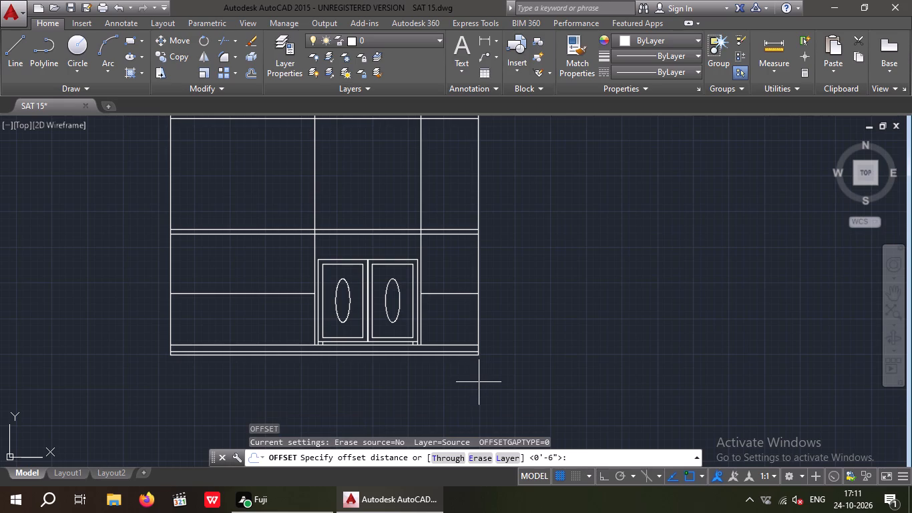
key(4)
key(shift+quotedbl)
key(Return)
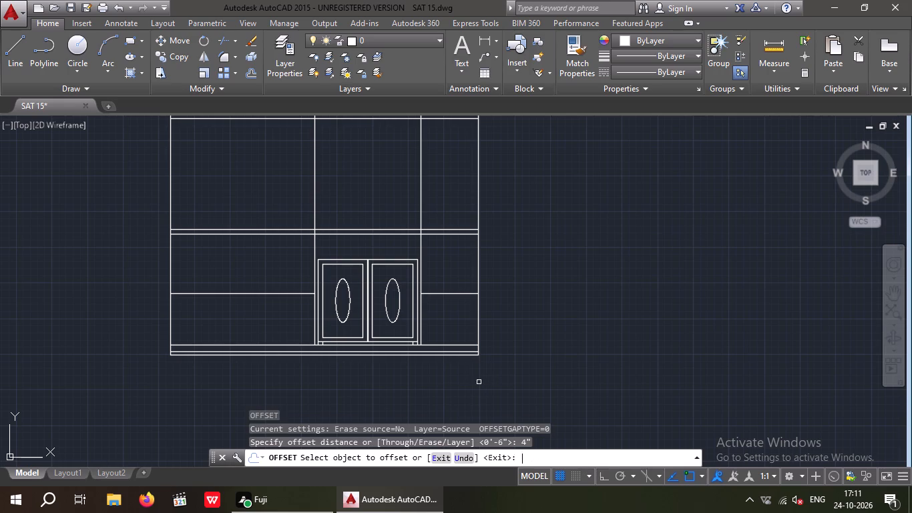
scroll(348, 295, up, 3)
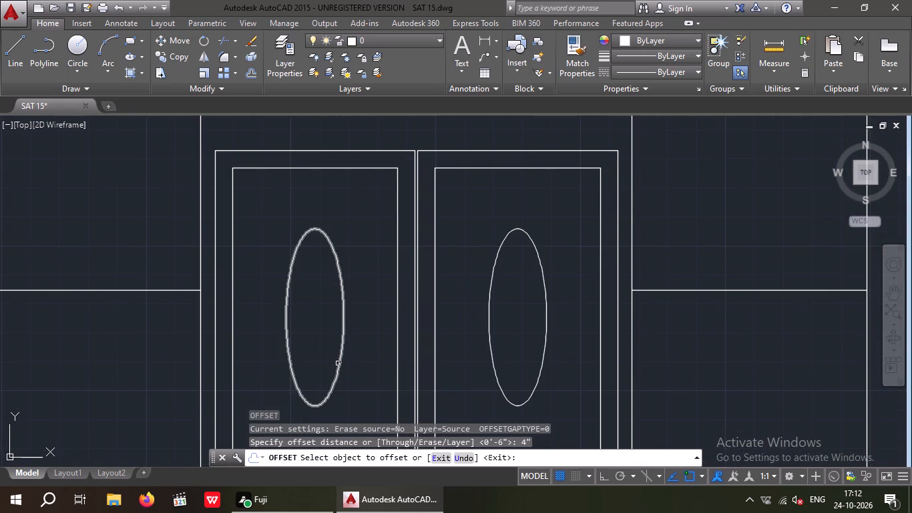
drag(338, 364, 346, 369)
click(381, 391)
scroll(381, 325, down, 2)
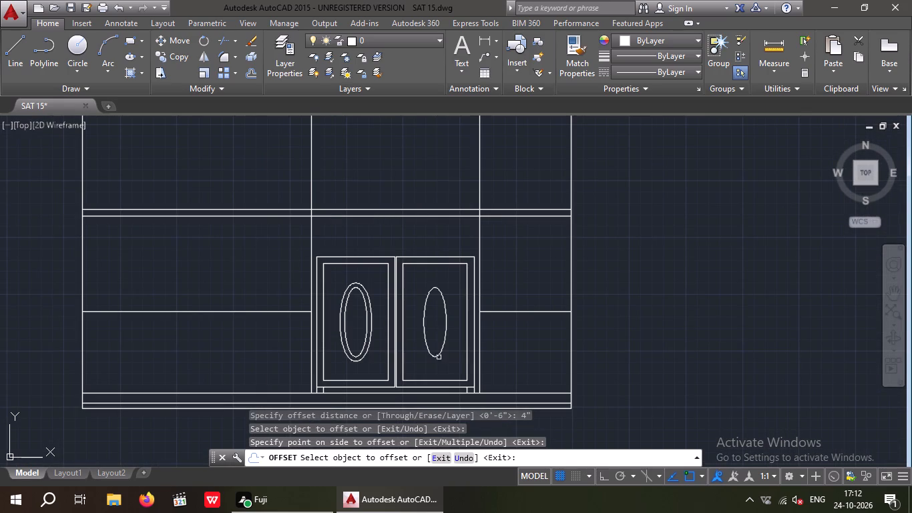
click(425, 346)
click(414, 372)
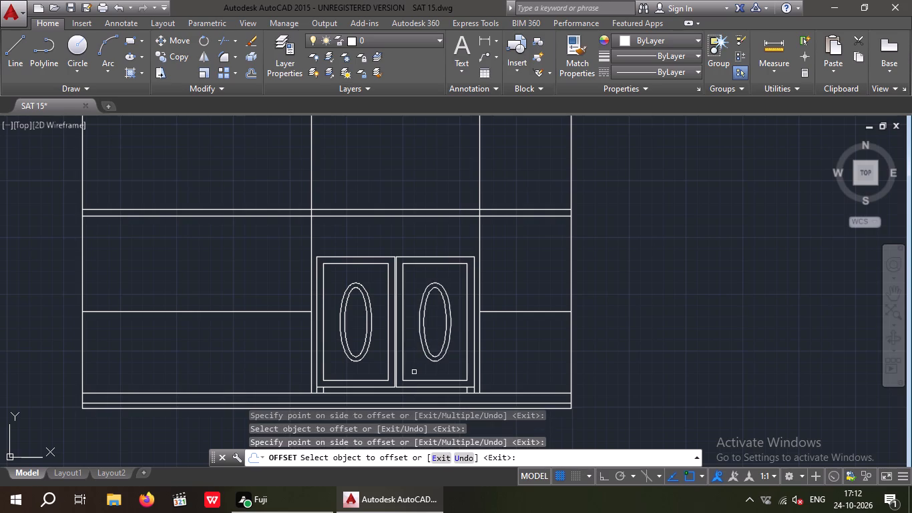
scroll(409, 328, down, 1)
key(Escape)
key(Escape)
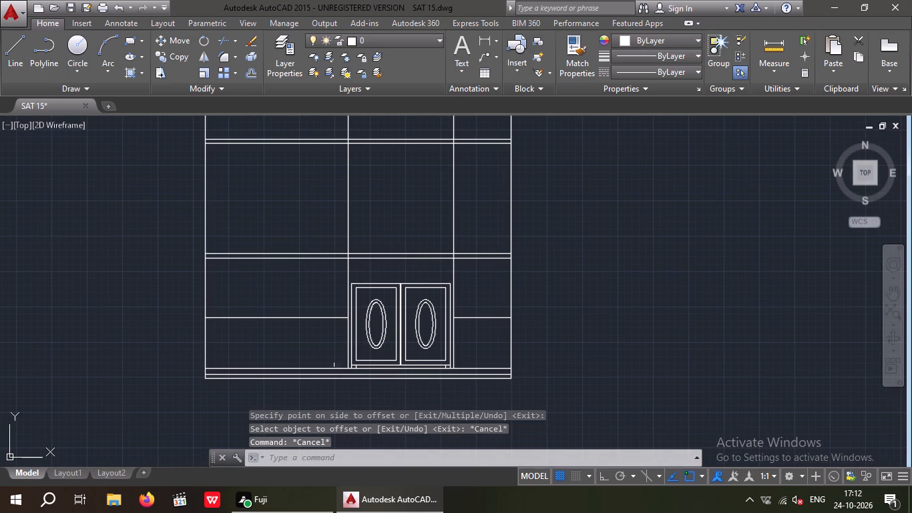
Draw a small knob circle in the left leaf's frame strip beside the gate's centre gap, nearly filling the strip's width.
scroll(415, 304, up, 3)
middle_drag(375, 273, 396, 178)
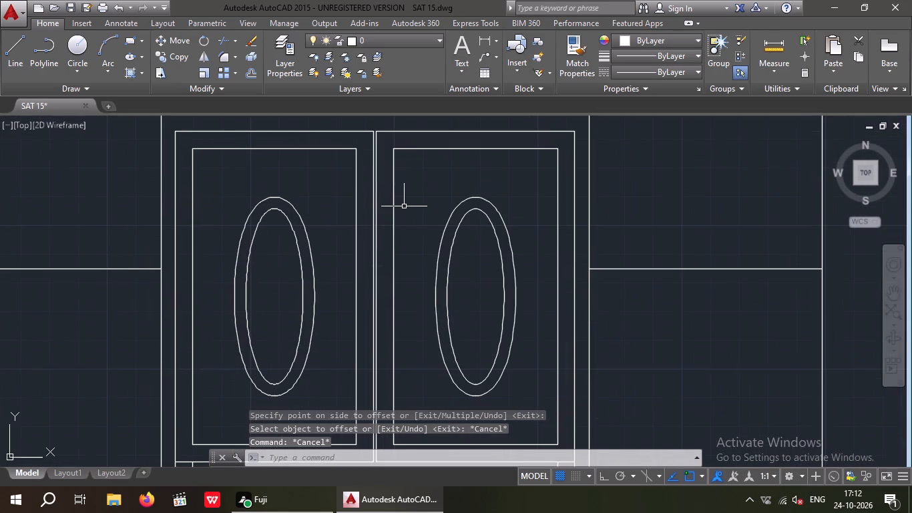
click(81, 49)
scroll(382, 260, up, 4)
scroll(315, 265, down, 2)
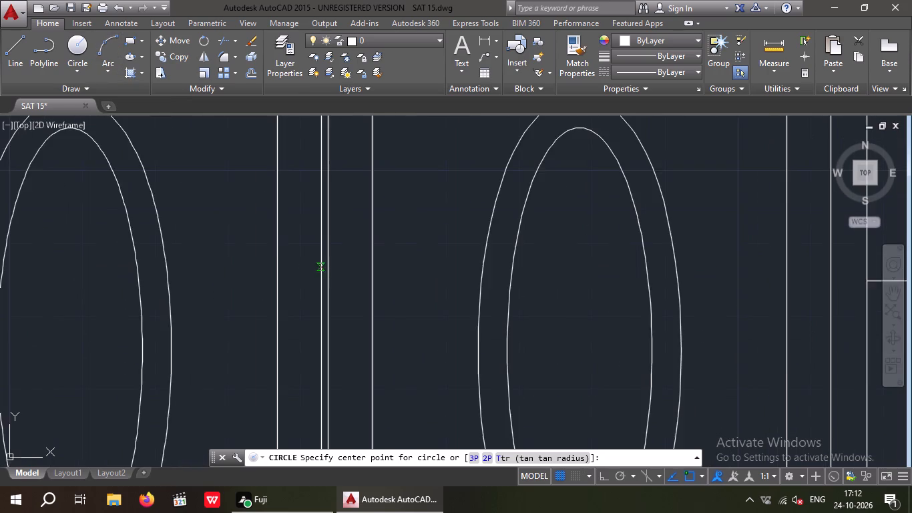
scroll(344, 271, down, 2)
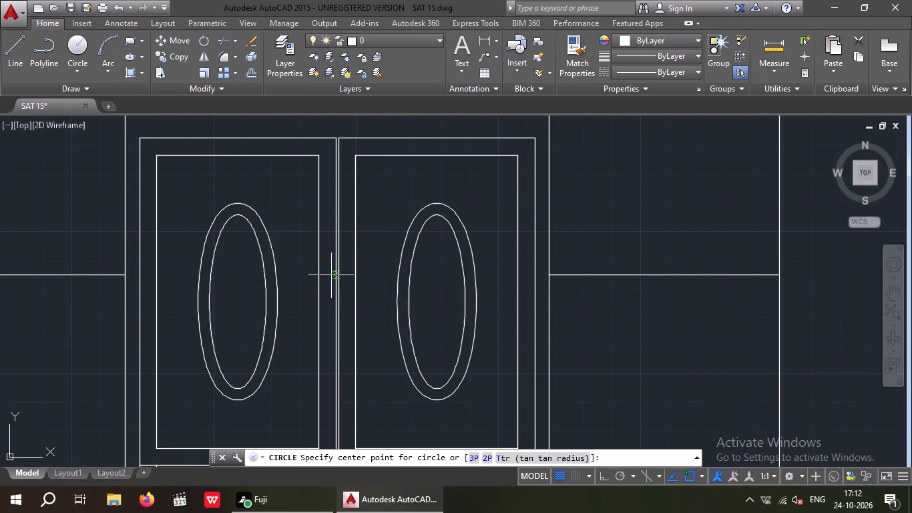
scroll(323, 280, up, 1)
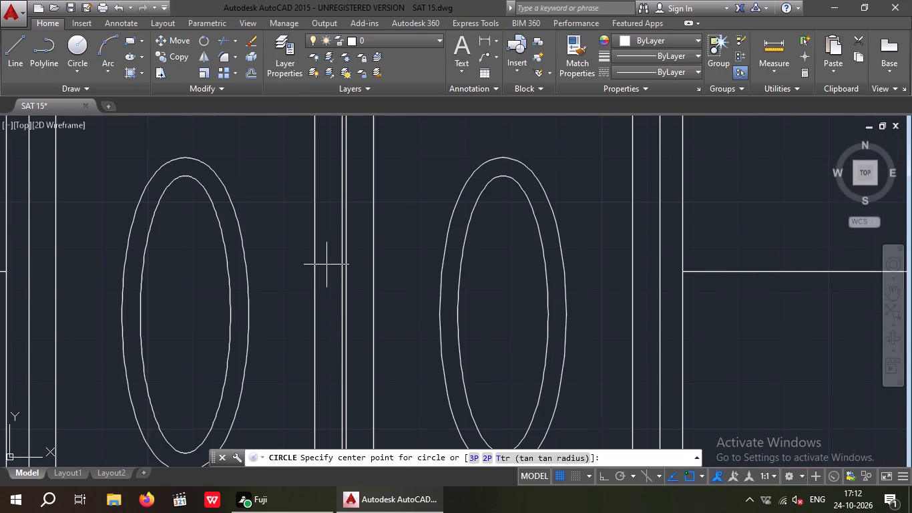
scroll(327, 265, up, 2)
click(327, 265)
scroll(338, 270, up, 1)
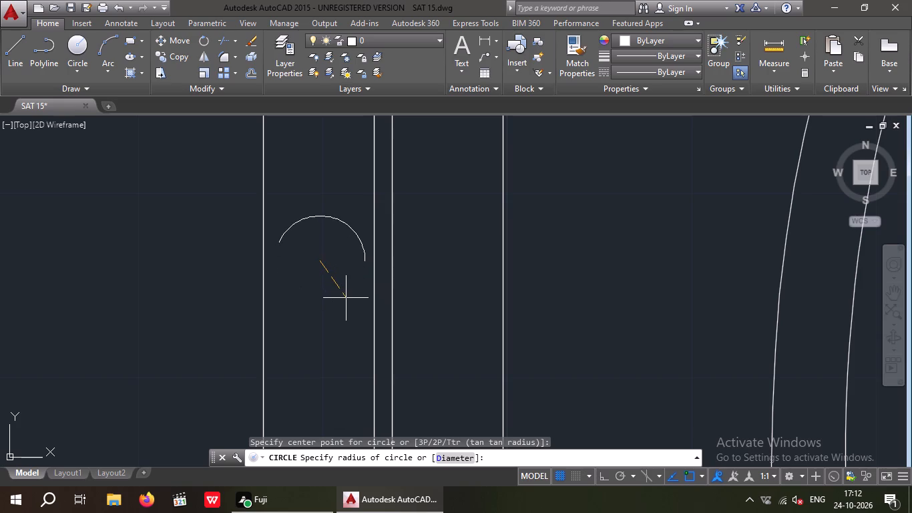
click(345, 298)
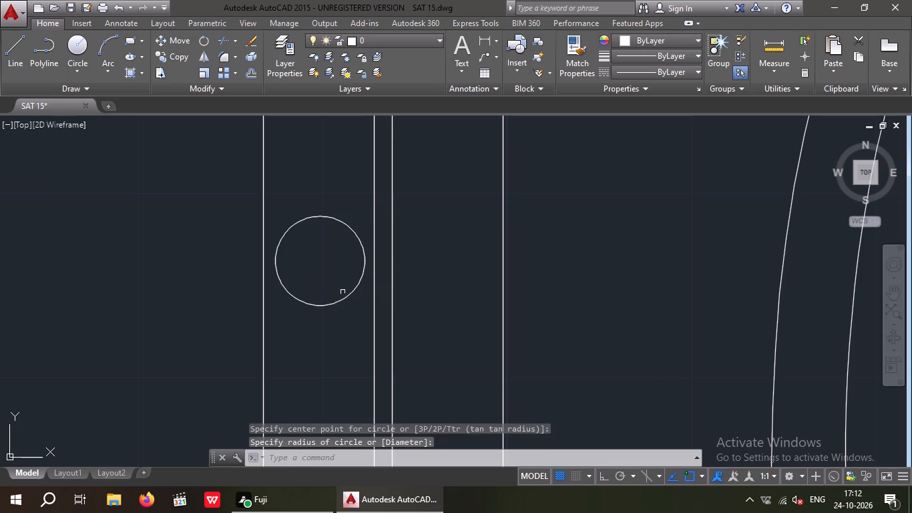
key(Escape)
Copy the knob circle from its centre horizontally about 7" into the right leaf's frame strip, with Ortho on.
drag(338, 317, 318, 278)
click(317, 273)
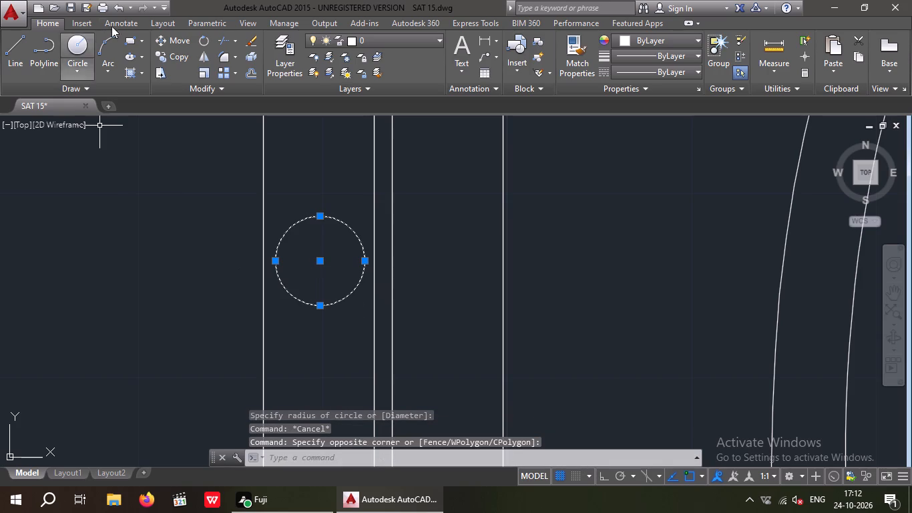
click(180, 57)
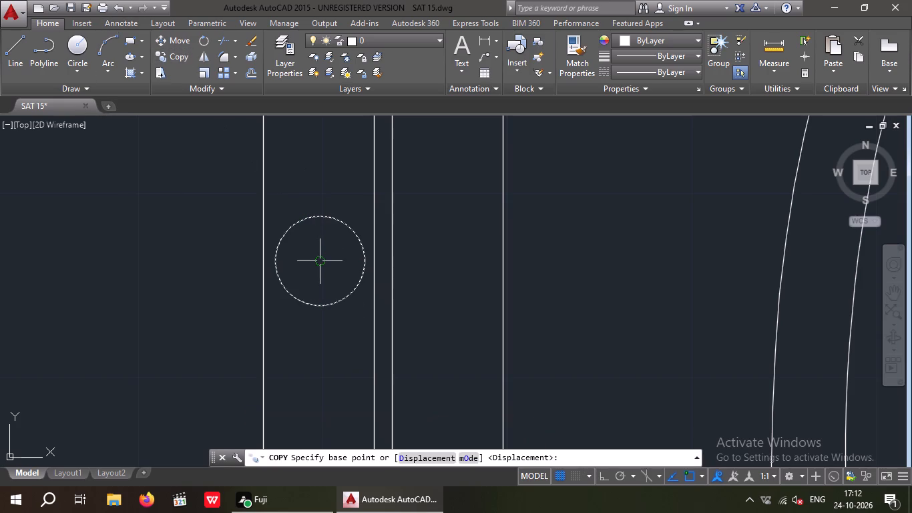
drag(320, 260, 330, 260)
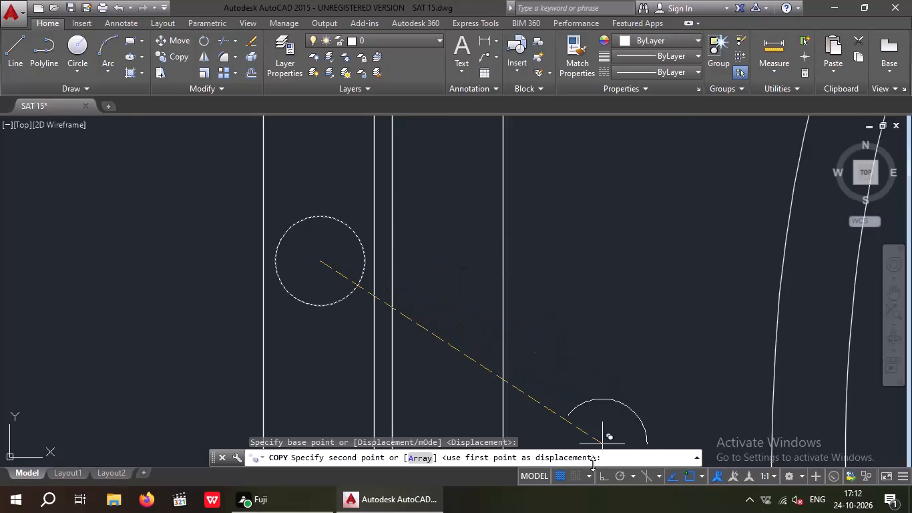
drag(602, 480, 598, 464)
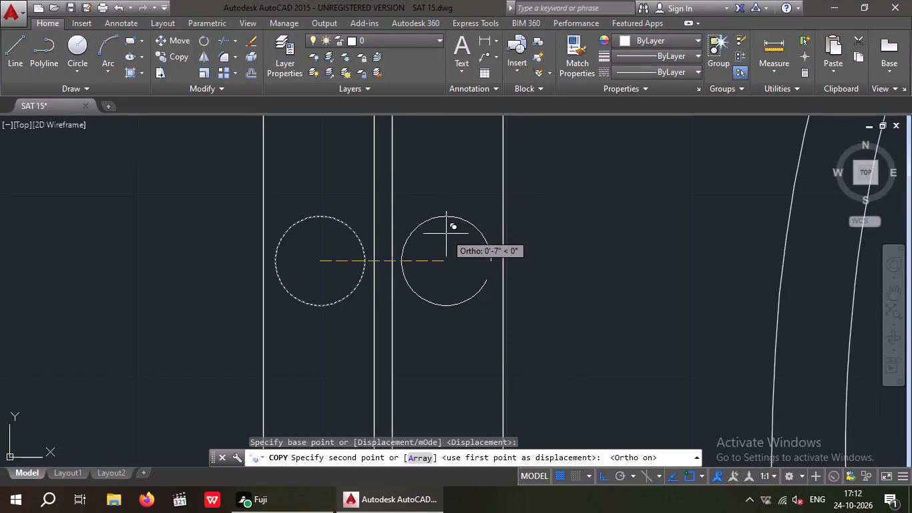
click(447, 235)
key(Escape)
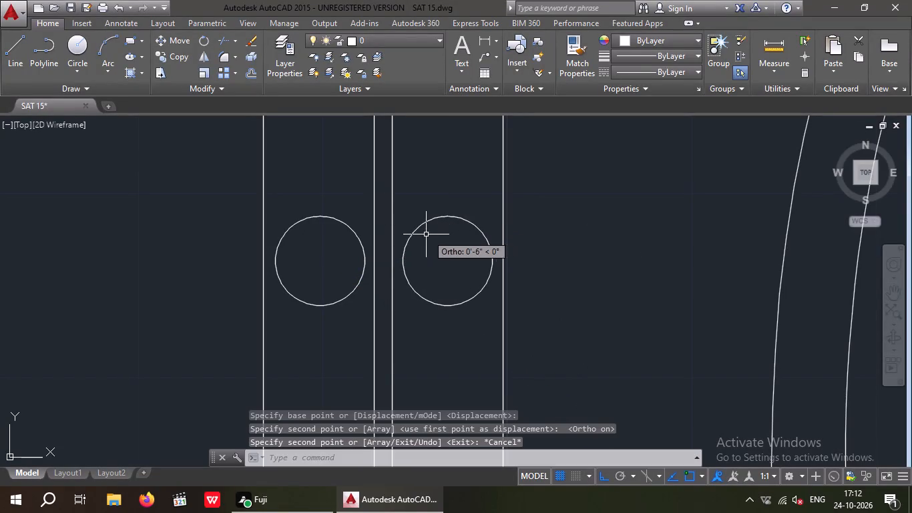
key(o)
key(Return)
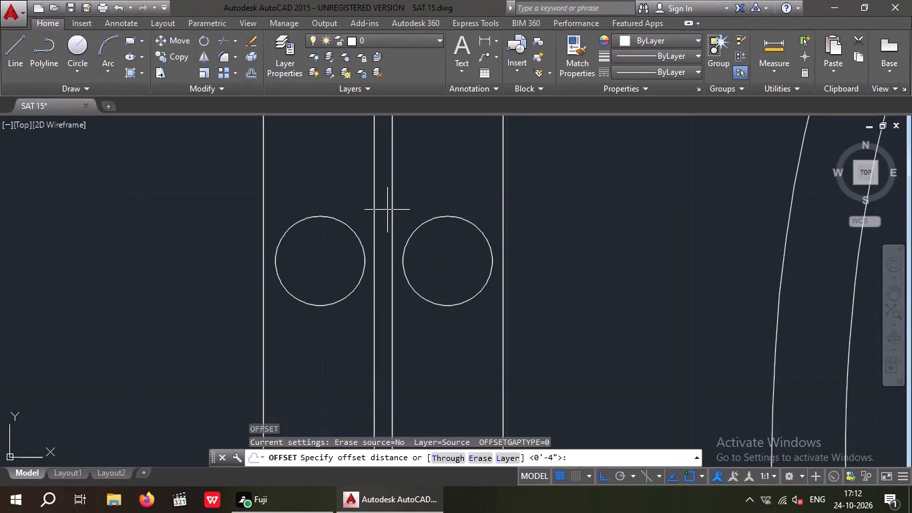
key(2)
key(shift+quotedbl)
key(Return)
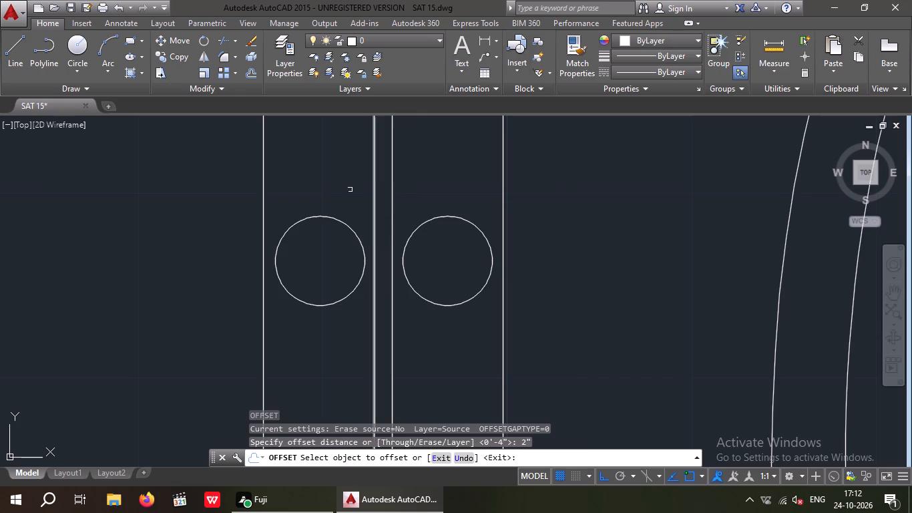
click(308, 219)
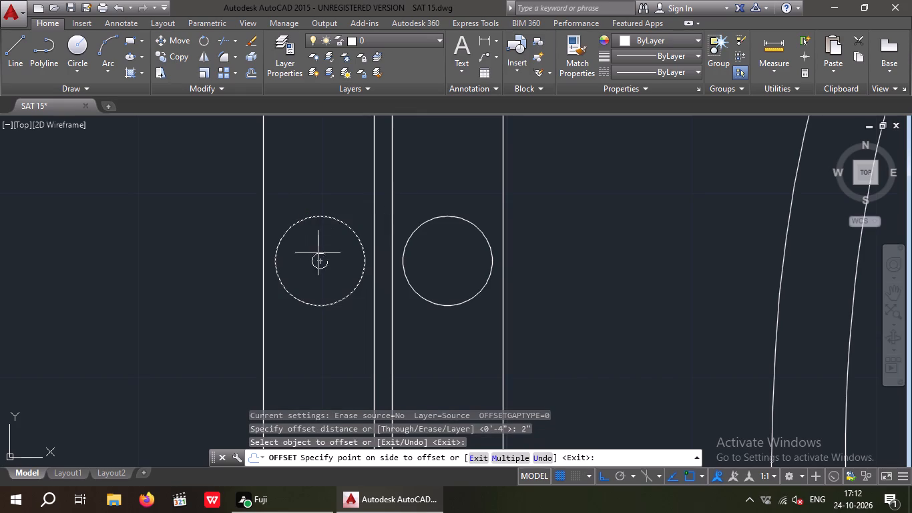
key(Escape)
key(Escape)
Offset both knob circles inward by 1".
key(o)
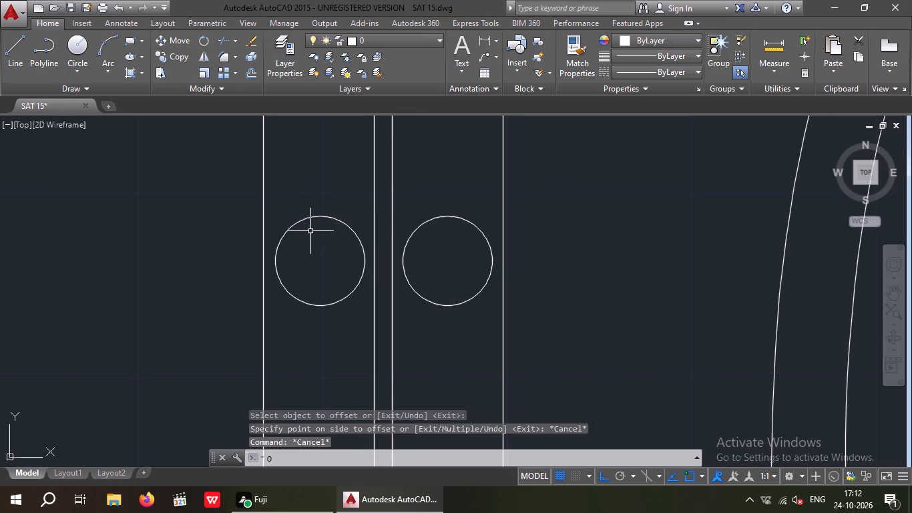
key(Return)
key(1)
key(shift+quotedbl)
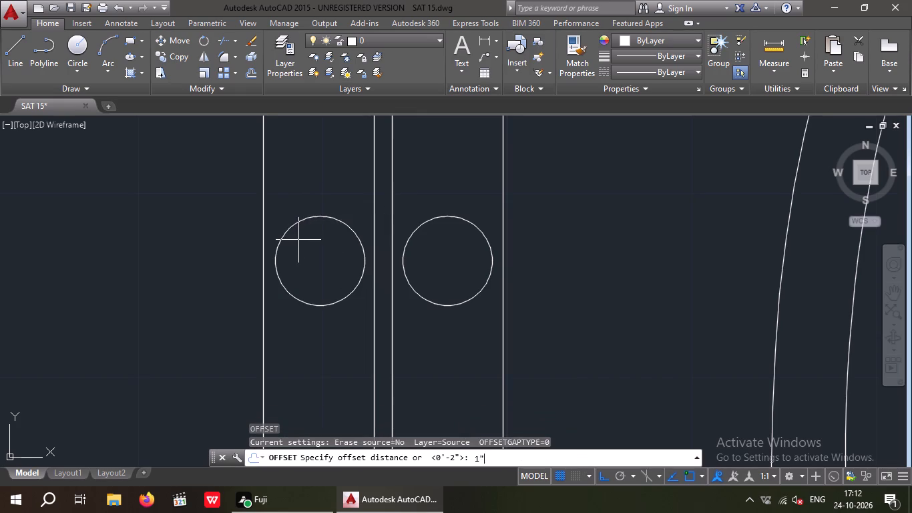
key(Return)
drag(294, 224, 302, 236)
click(312, 247)
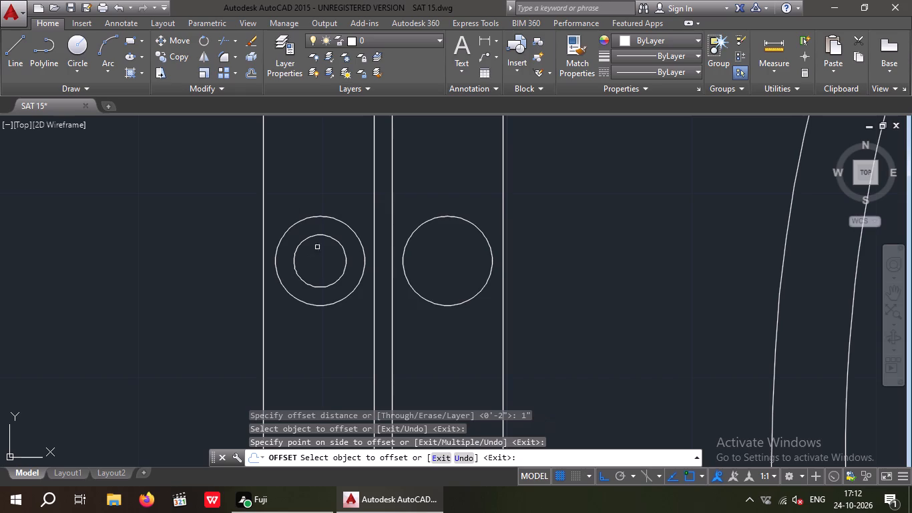
drag(426, 222, 429, 235)
click(441, 255)
scroll(414, 181, down, 2)
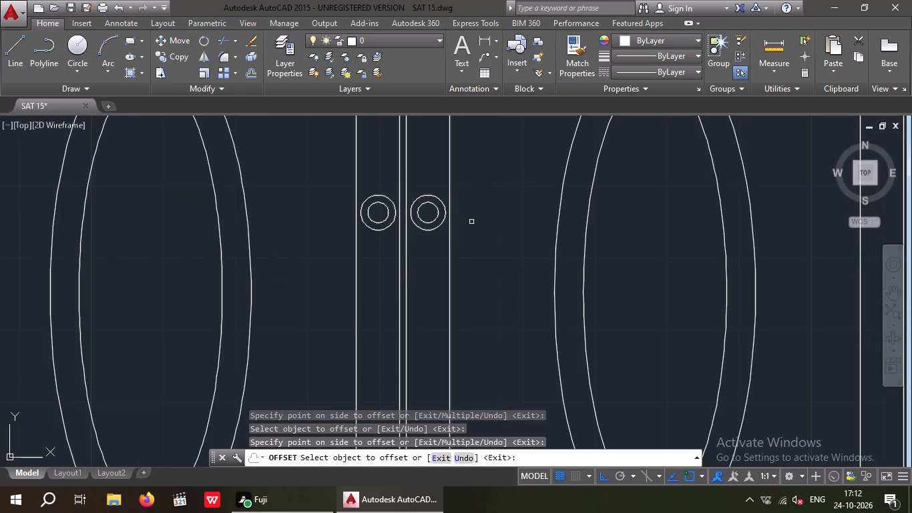
Erase the two short vertical lines beneath the gate leaves, one at each end of the gap above the plinth.
key(Escape)
scroll(478, 206, down, 2)
middle_drag(475, 216, 424, 311)
scroll(426, 256, down, 3)
middle_drag(433, 284, 415, 333)
middle_click(412, 317)
scroll(455, 375, up, 3)
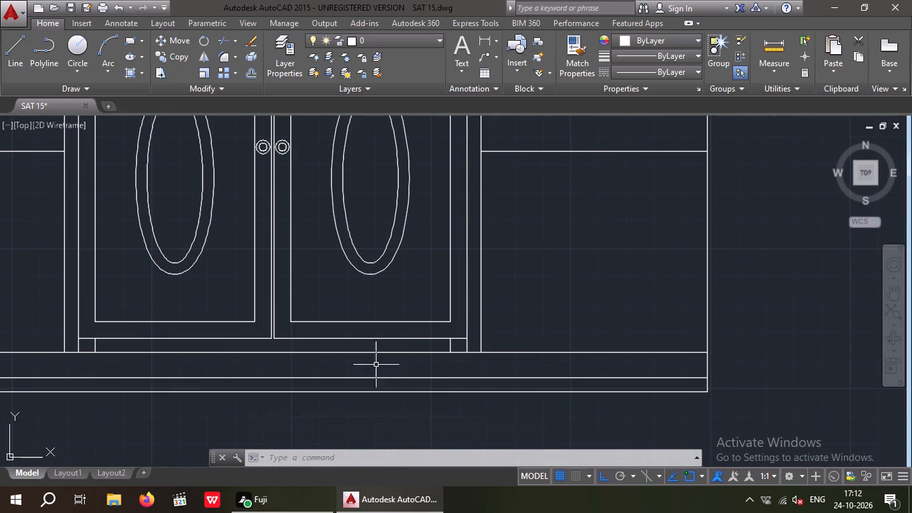
key(Escape)
scroll(89, 351, up, 4)
drag(141, 324, 93, 341)
click(92, 342)
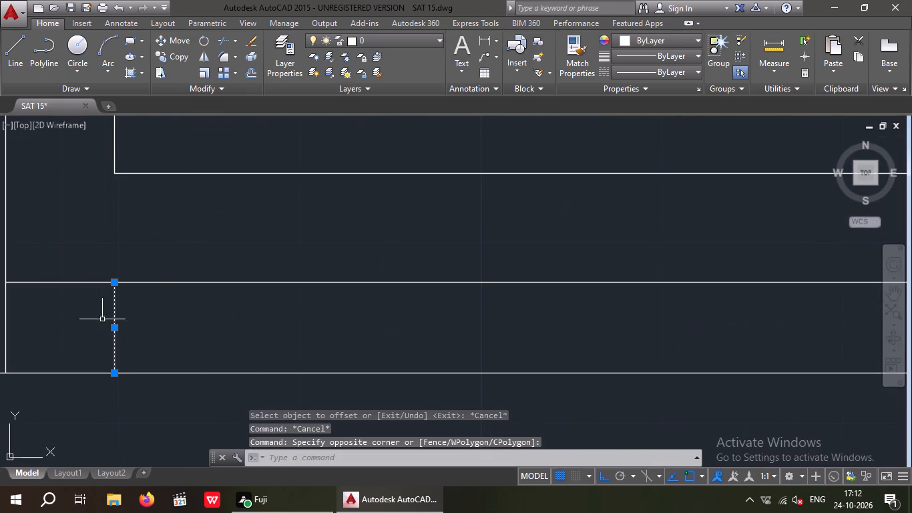
scroll(105, 312, down, 4)
scroll(469, 324, up, 4)
drag(453, 278, 345, 314)
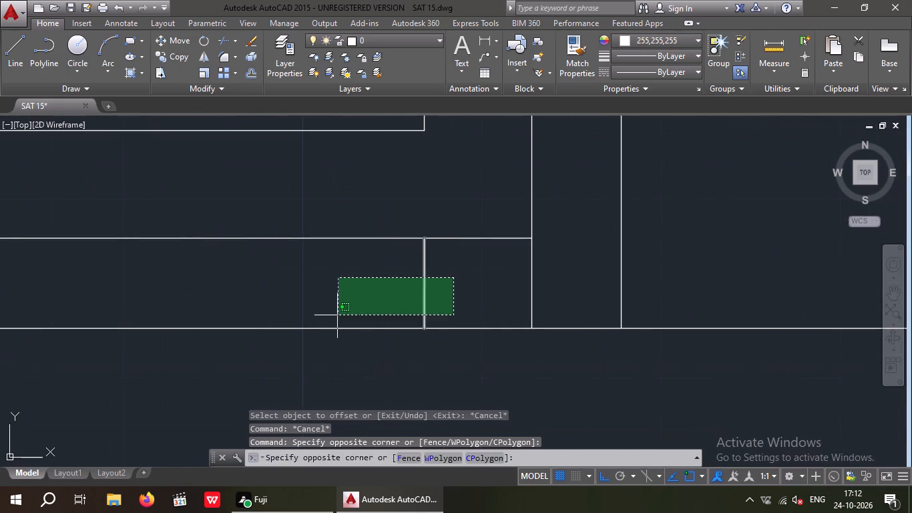
click(337, 315)
key(Delete)
scroll(333, 319, down, 6)
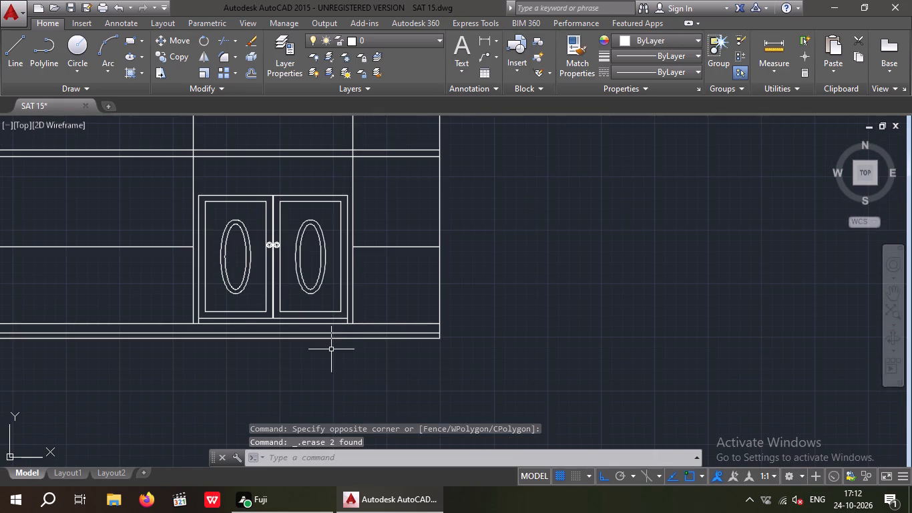
Offset the two vertical lines flanking the gate outward by 9" to form a pillar on each side.
middle_click(322, 391)
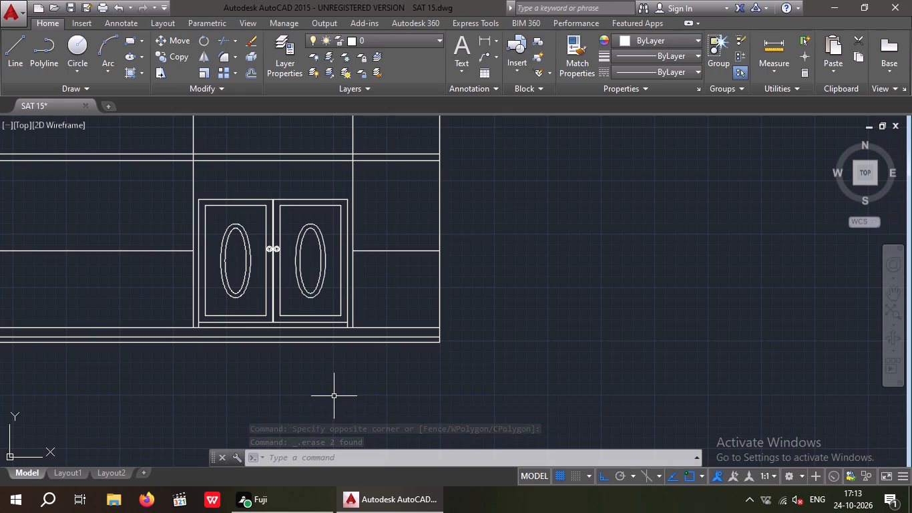
middle_drag(375, 280, 378, 307)
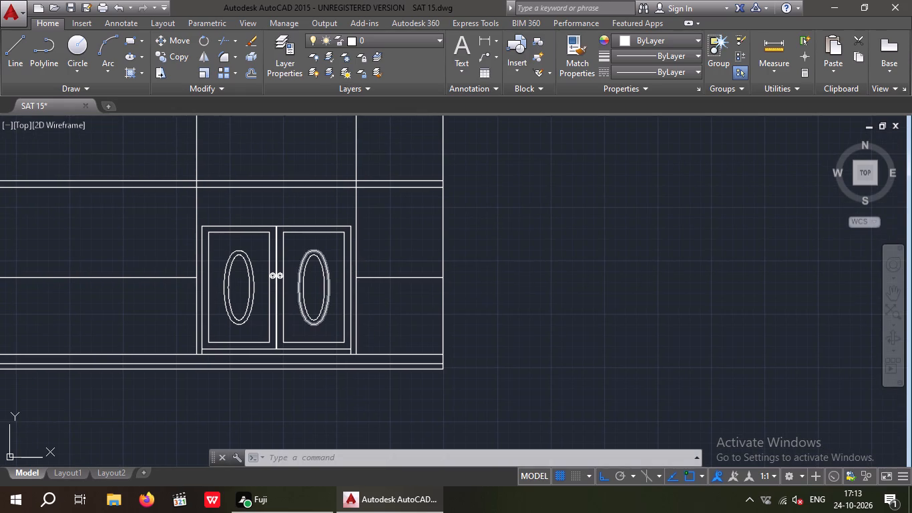
middle_drag(192, 291, 241, 301)
scroll(234, 288, down, 1)
middle_drag(235, 288, 273, 288)
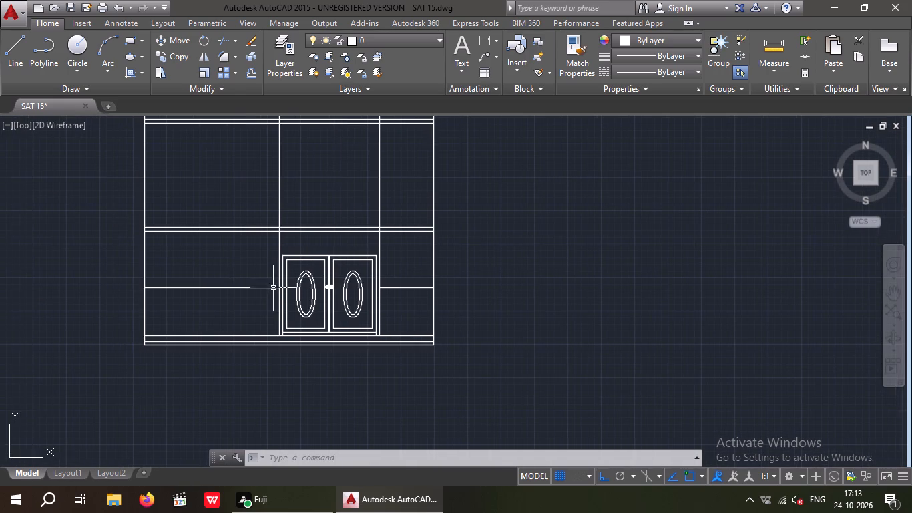
scroll(264, 262, up, 1)
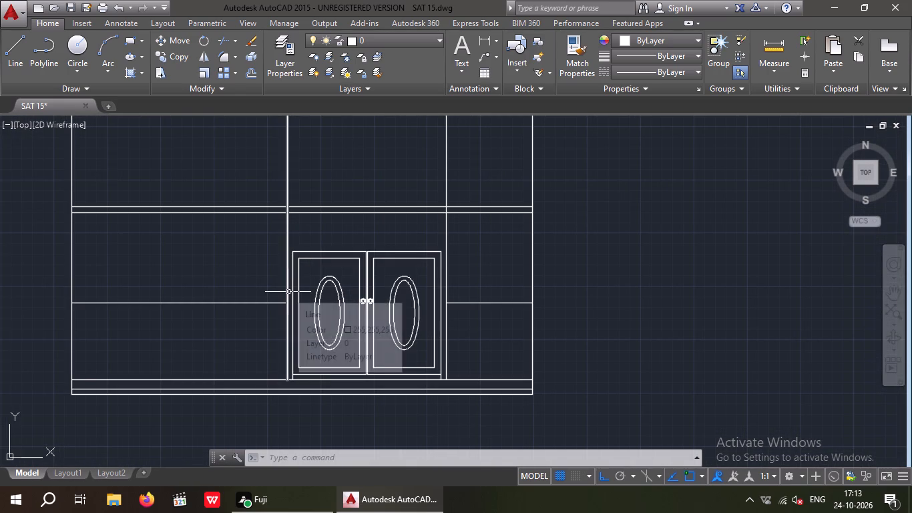
key(o)
key(Return)
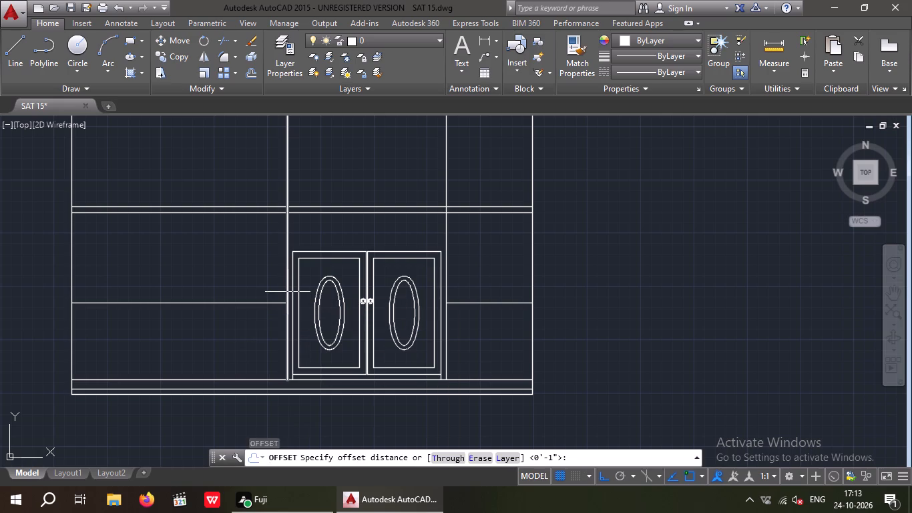
key(9)
key(shift+quotedbl)
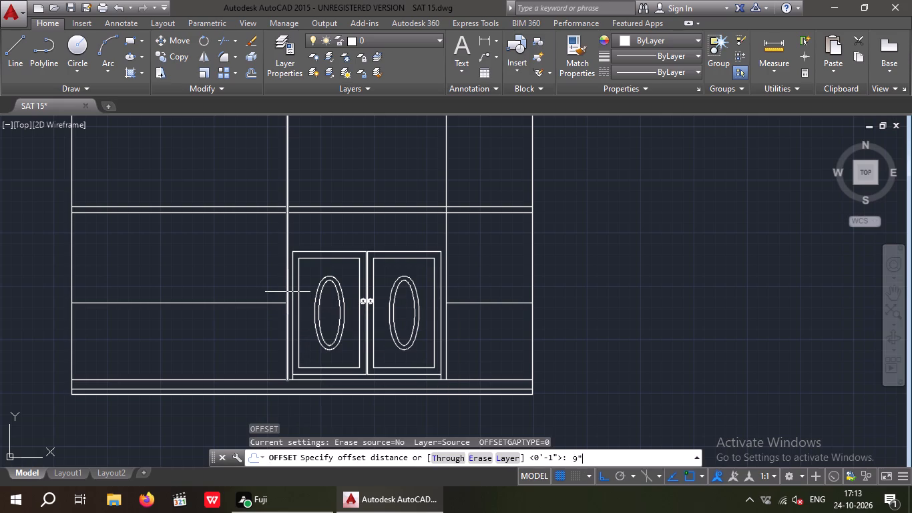
key(Return)
scroll(463, 263, up, 1)
drag(435, 243, 459, 246)
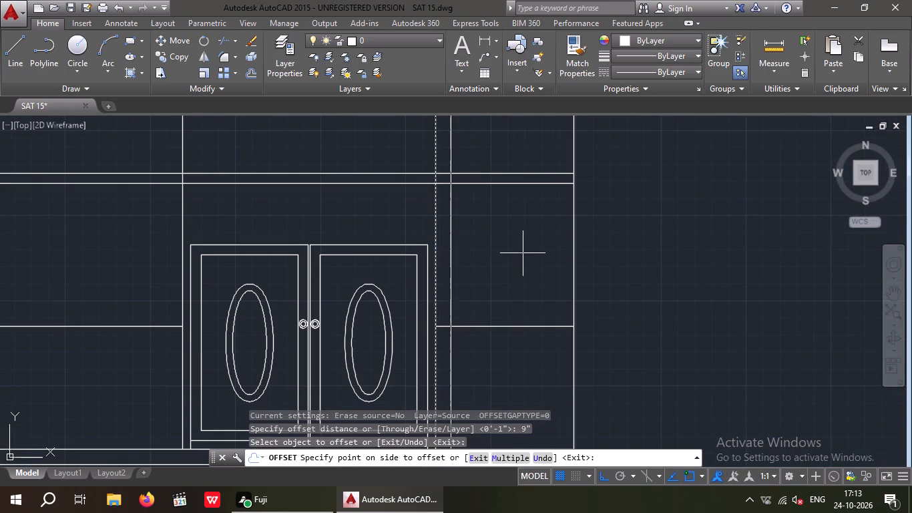
click(522, 253)
drag(182, 238, 181, 238)
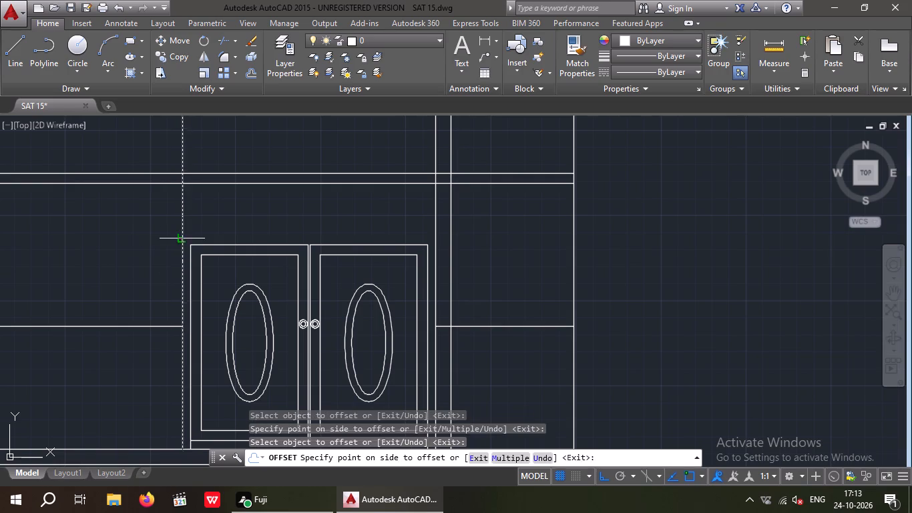
drag(181, 238, 144, 261)
click(130, 274)
scroll(136, 266, down, 2)
key(Escape)
Erase the horizontal mid-height lines on both sides of the gate in the ground storey.
click(107, 309)
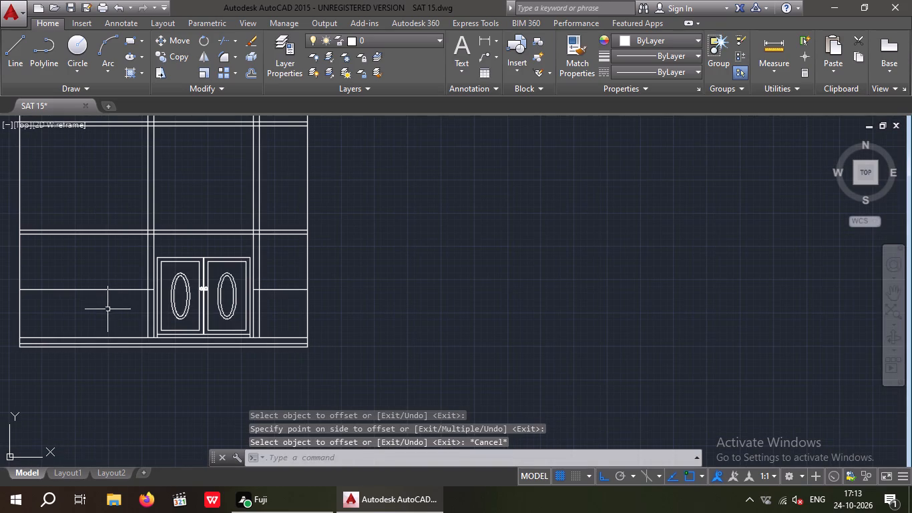
click(95, 291)
key(Escape)
drag(114, 317, 94, 298)
click(83, 274)
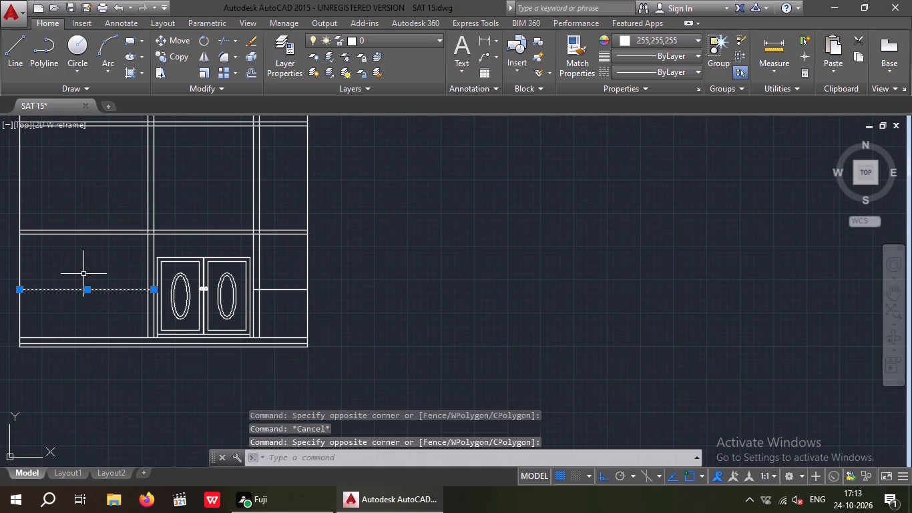
key(Delete)
scroll(295, 295, up, 2)
drag(290, 313, 271, 290)
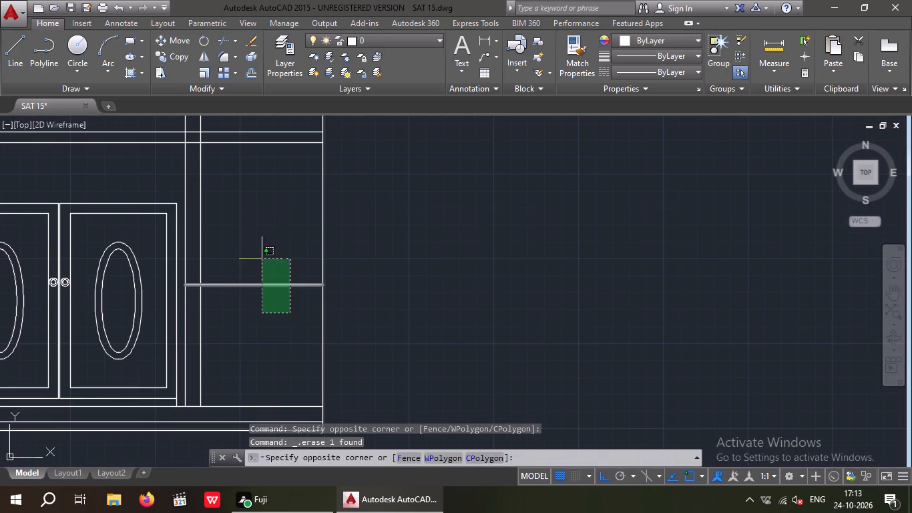
click(262, 259)
key(Delete)
scroll(267, 301, down, 1)
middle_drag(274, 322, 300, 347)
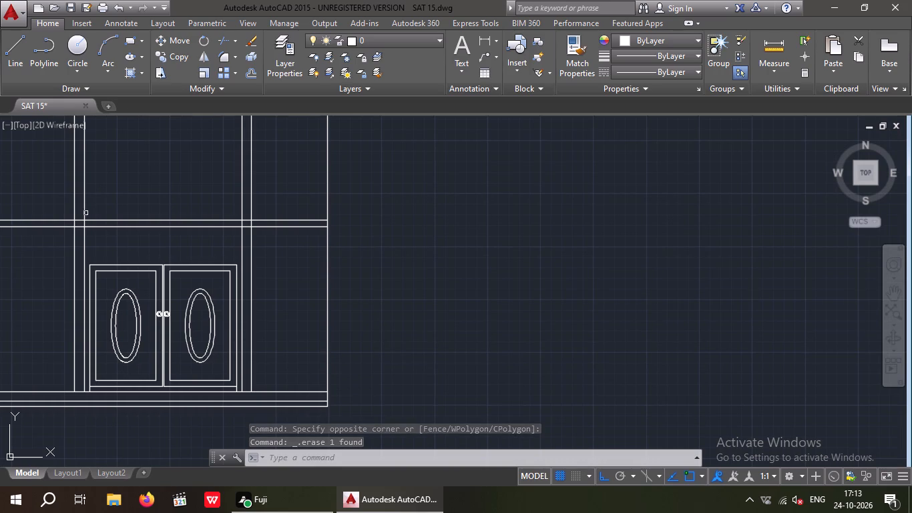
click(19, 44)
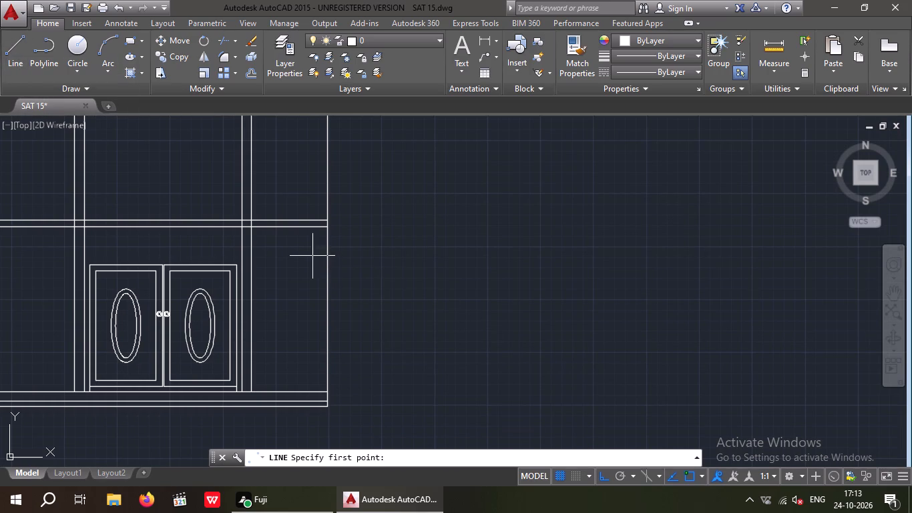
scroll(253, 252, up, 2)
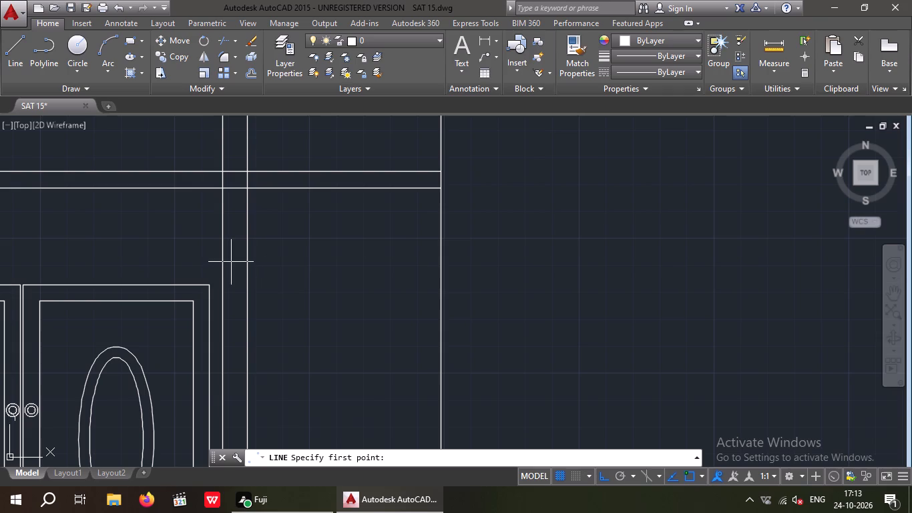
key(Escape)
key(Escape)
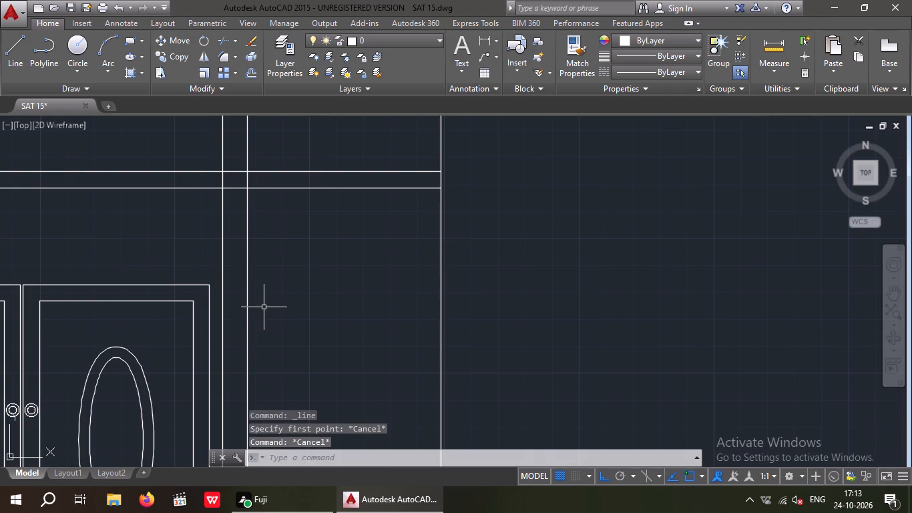
Draw a horizontal line across the right gate pillar, level with the top of the gate leaves.
click(15, 43)
scroll(200, 278, up, 2)
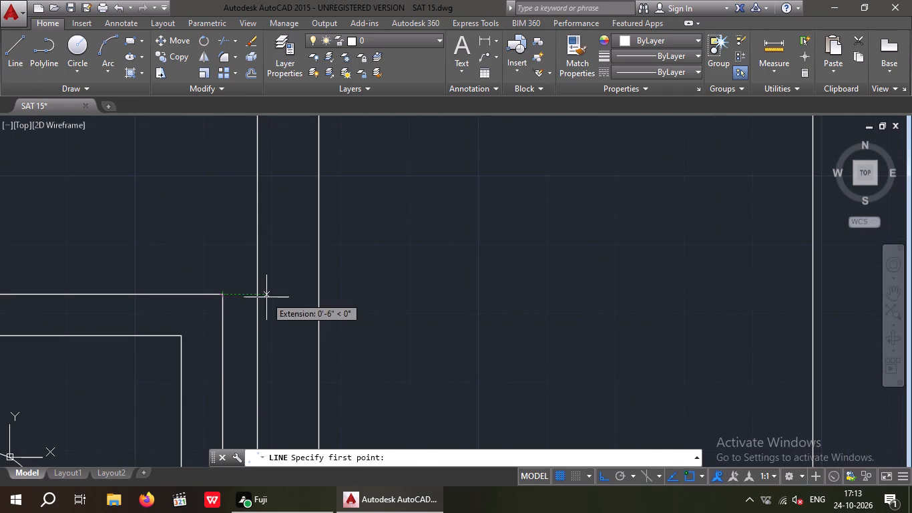
drag(257, 297, 273, 295)
click(319, 296)
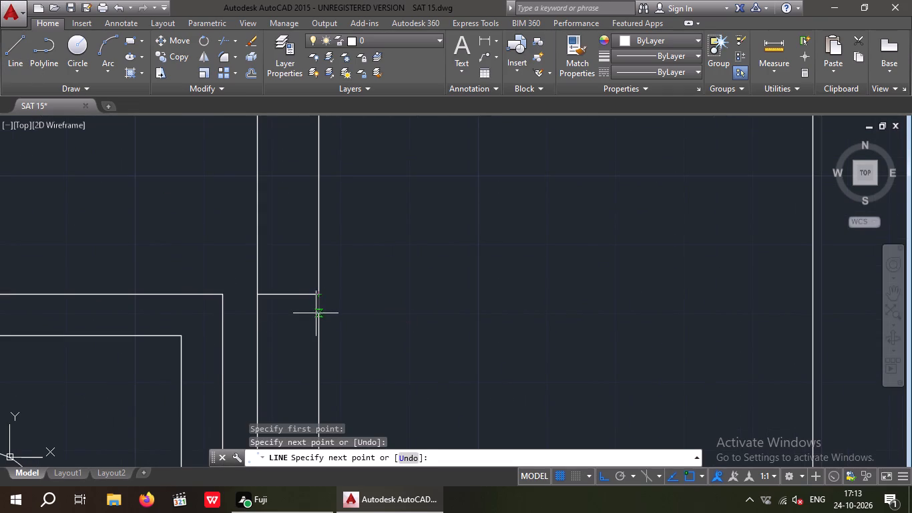
key(Escape)
key(Escape)
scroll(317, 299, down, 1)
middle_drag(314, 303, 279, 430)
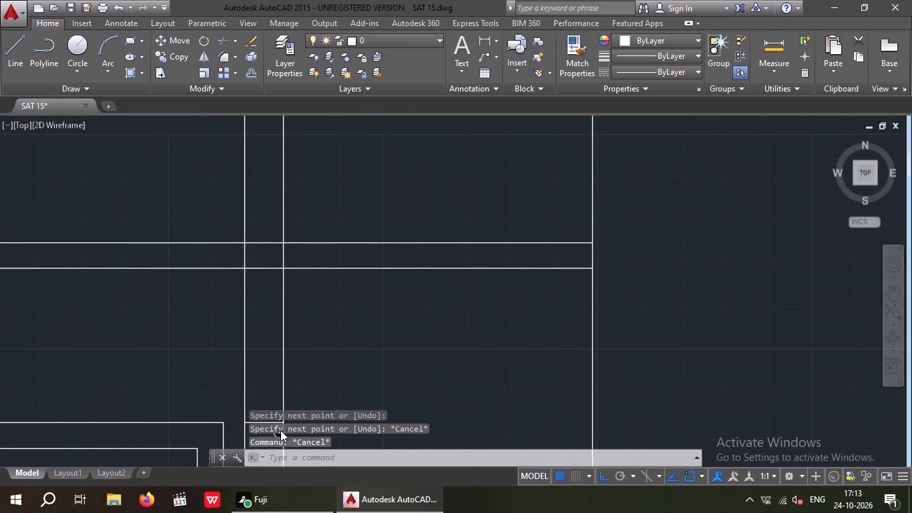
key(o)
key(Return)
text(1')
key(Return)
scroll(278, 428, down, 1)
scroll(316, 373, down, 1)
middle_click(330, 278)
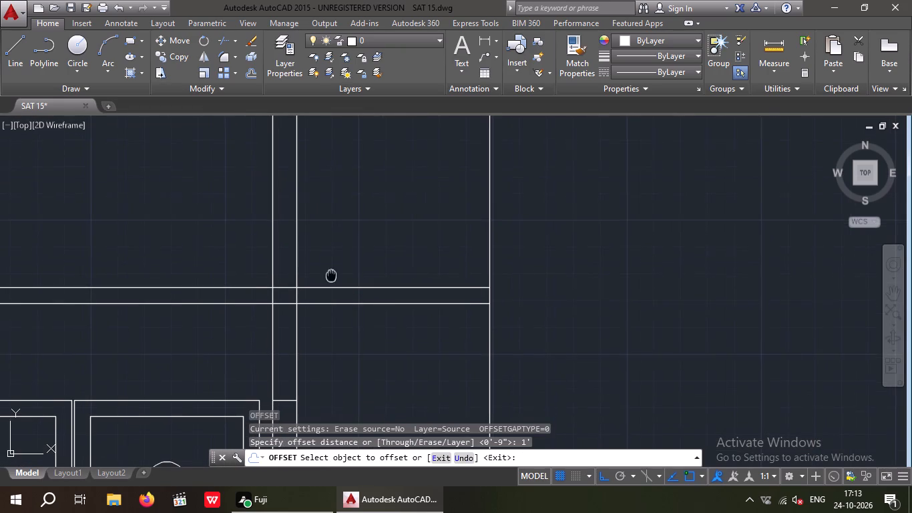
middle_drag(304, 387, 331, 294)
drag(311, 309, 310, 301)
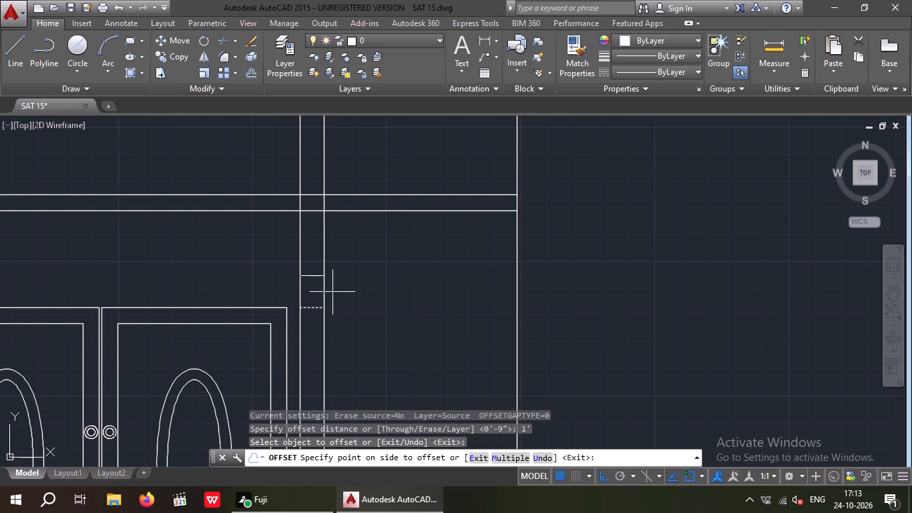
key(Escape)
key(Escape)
Offset the short line across the right gate pillar upward by 6".
key(o)
key(Return)
text(6")
key(Return)
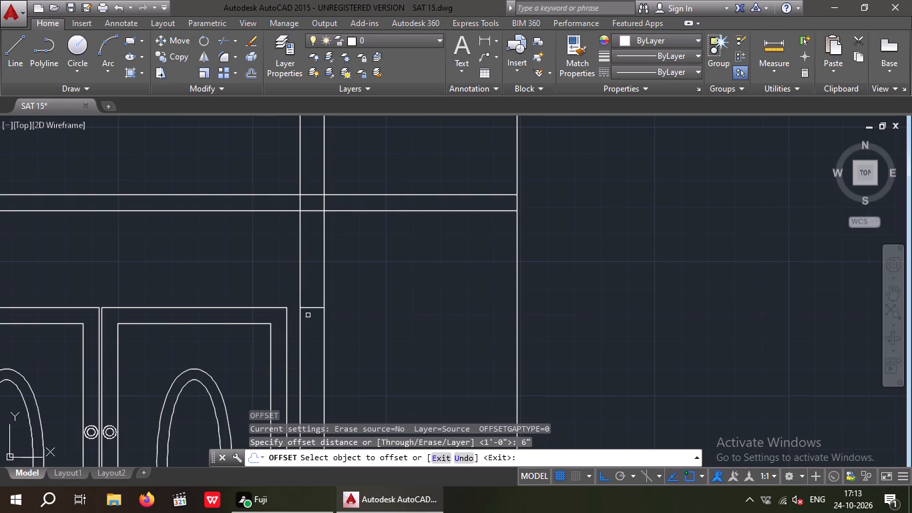
drag(310, 308, 309, 299)
click(310, 287)
scroll(318, 271, down, 2)
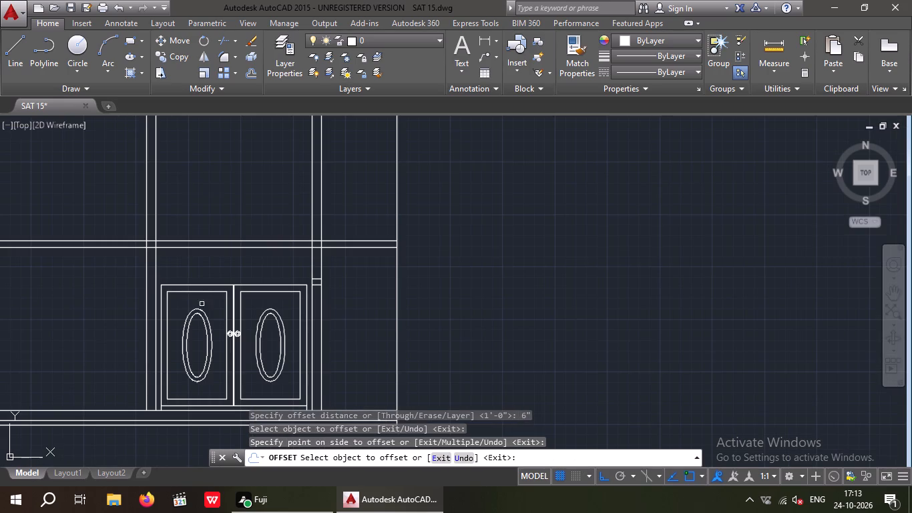
key(Escape)
key(Escape)
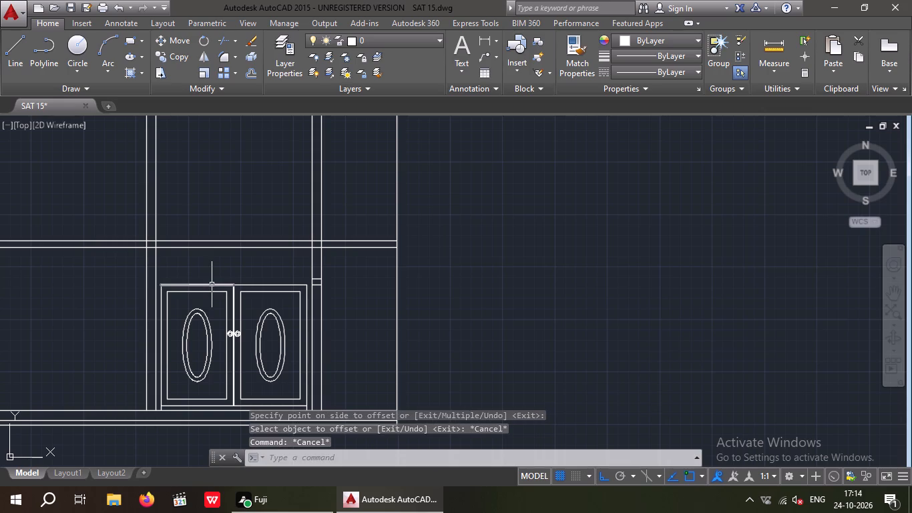
Draw a horizontal line across the left gate pillar, level with the top of the gate leaves.
key(l)
key(space)
scroll(149, 280, up, 3)
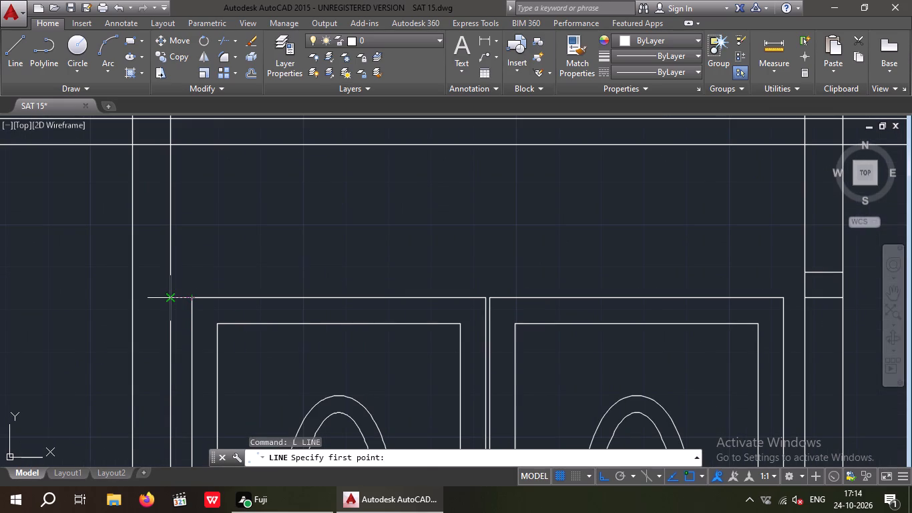
click(166, 298)
click(132, 296)
key(Escape)
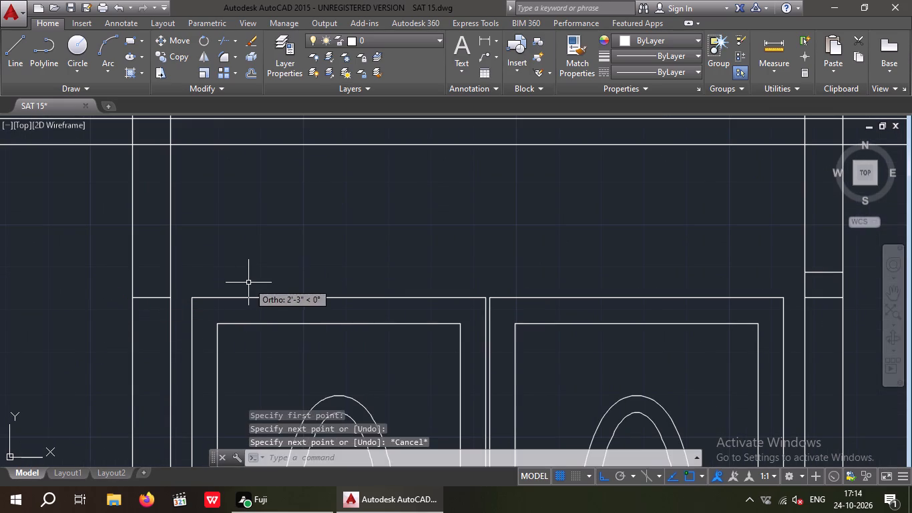
key(Escape)
Offset the short line across the left gate pillar upward by 6".
key(o)
key(Return)
text(6")
key(Return)
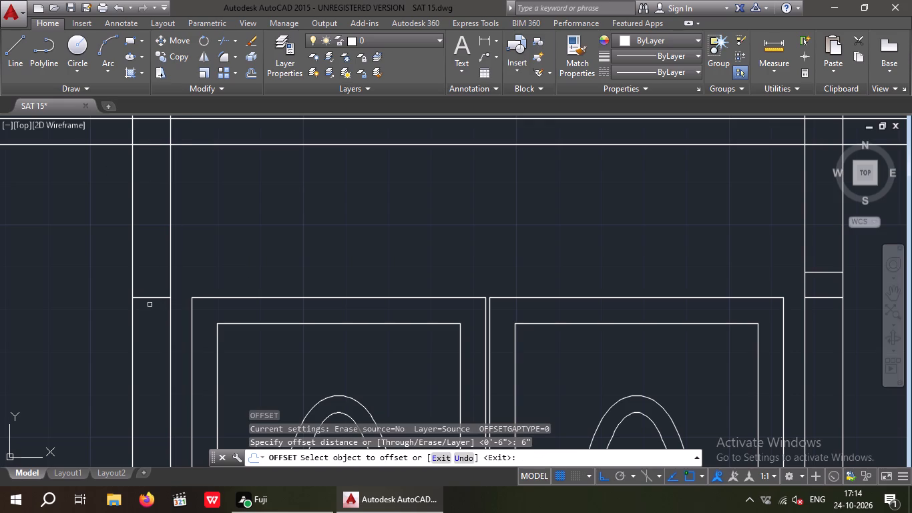
drag(147, 298, 147, 282)
click(150, 250)
scroll(138, 250, down, 3)
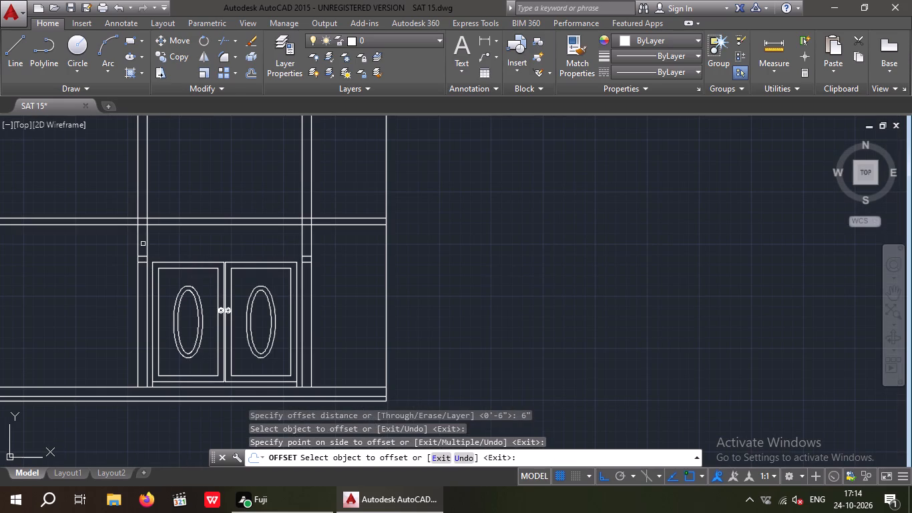
key(Escape)
key(Escape)
Trim the outer edge line of the left gate pillar above its cap.
key(t)
text(R)
key(space)
key(space)
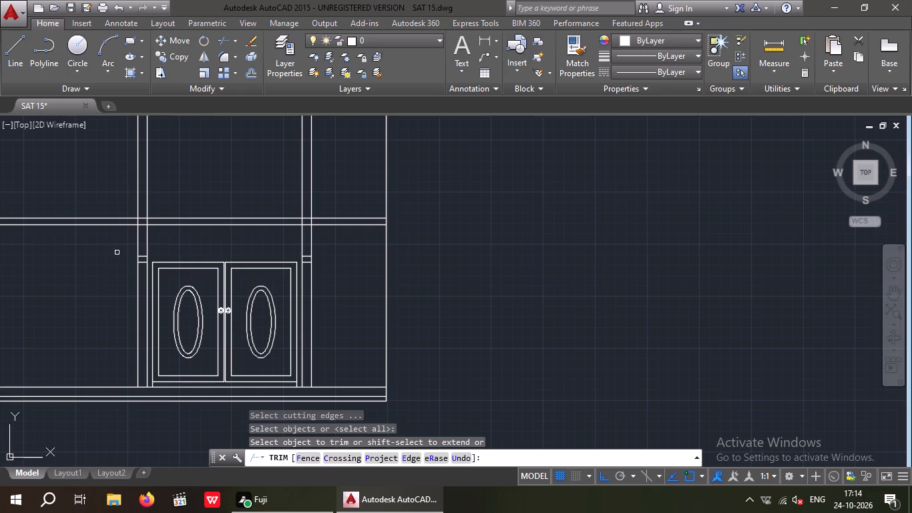
scroll(126, 254, up, 4)
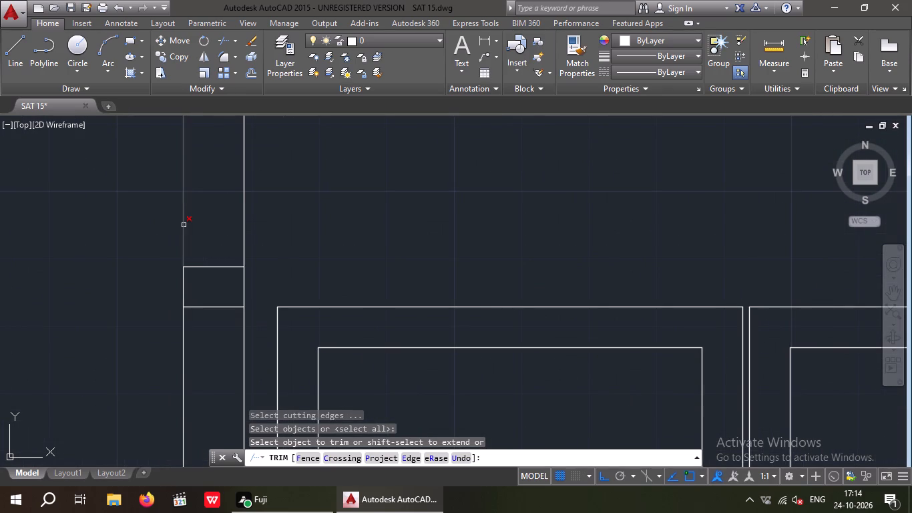
click(184, 226)
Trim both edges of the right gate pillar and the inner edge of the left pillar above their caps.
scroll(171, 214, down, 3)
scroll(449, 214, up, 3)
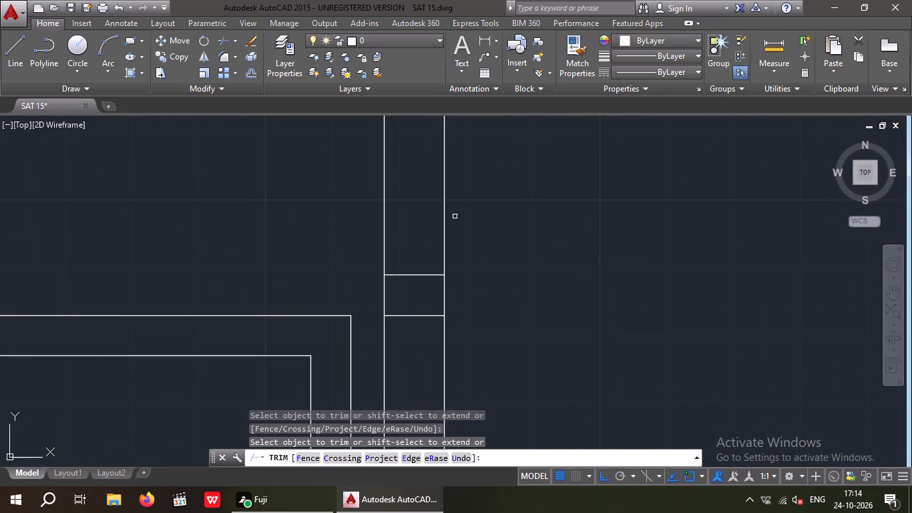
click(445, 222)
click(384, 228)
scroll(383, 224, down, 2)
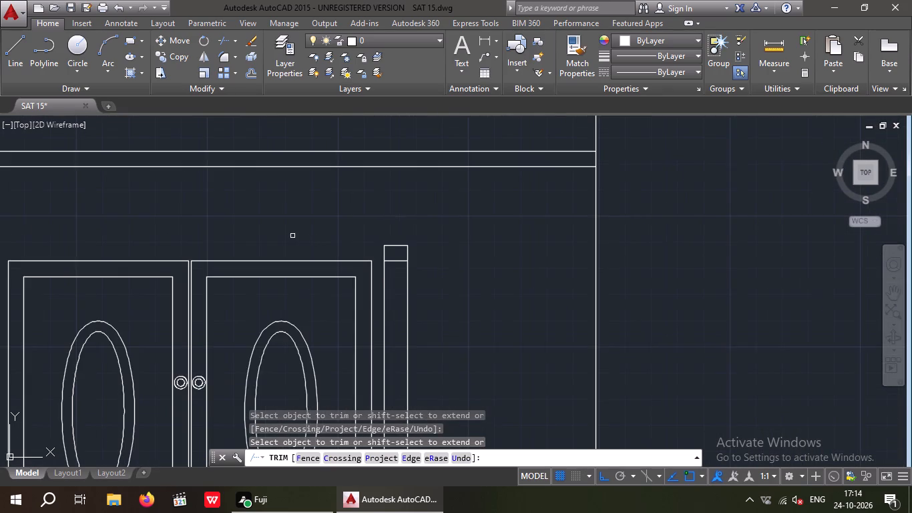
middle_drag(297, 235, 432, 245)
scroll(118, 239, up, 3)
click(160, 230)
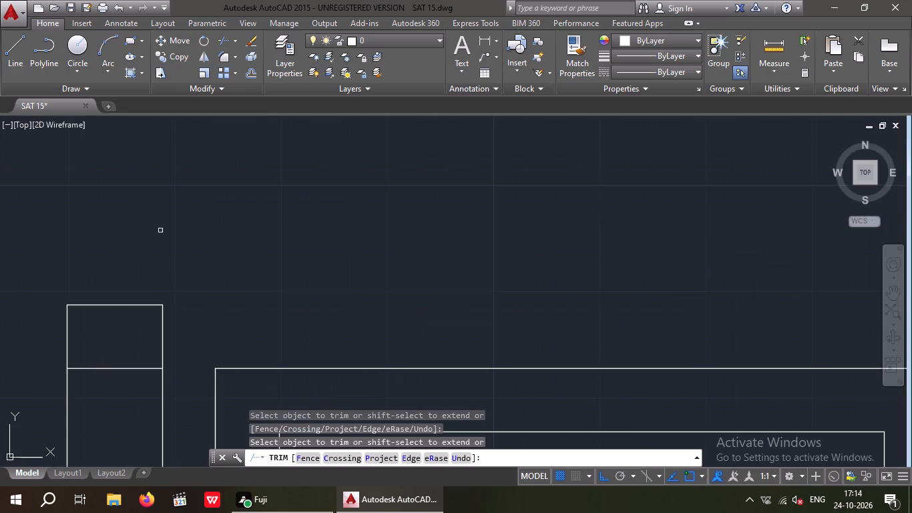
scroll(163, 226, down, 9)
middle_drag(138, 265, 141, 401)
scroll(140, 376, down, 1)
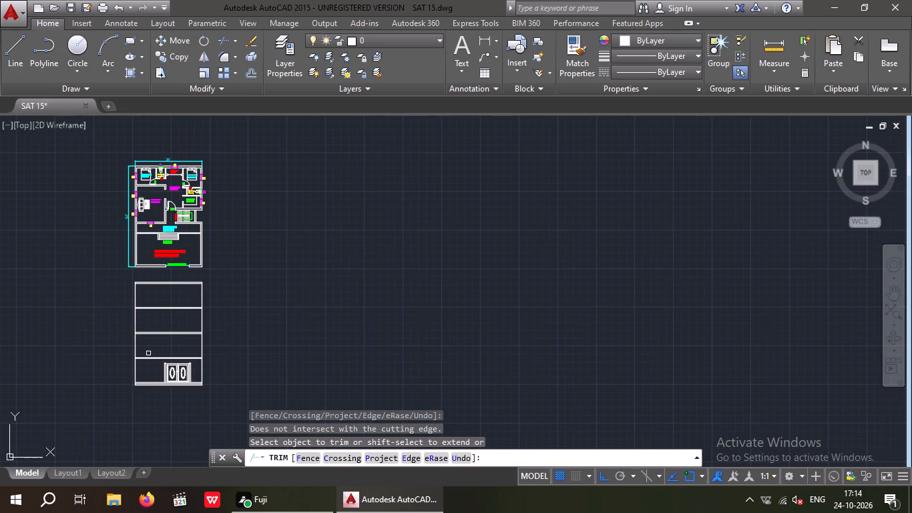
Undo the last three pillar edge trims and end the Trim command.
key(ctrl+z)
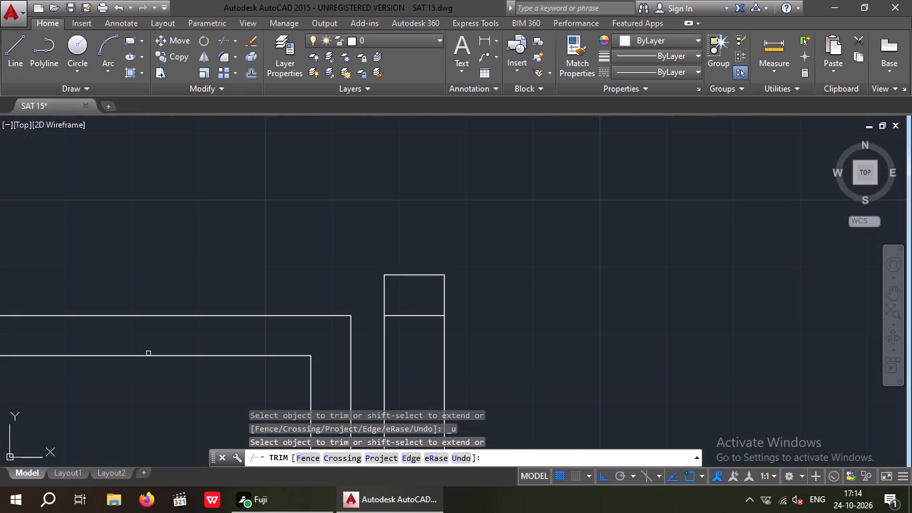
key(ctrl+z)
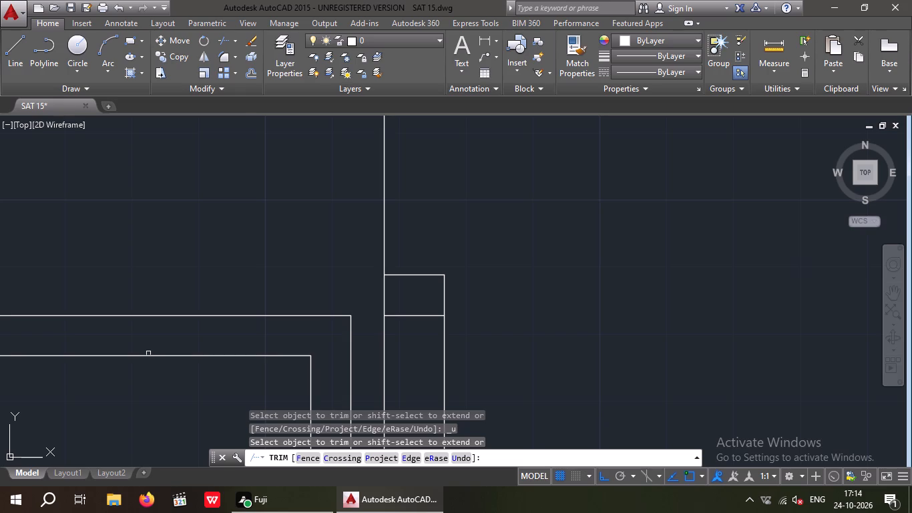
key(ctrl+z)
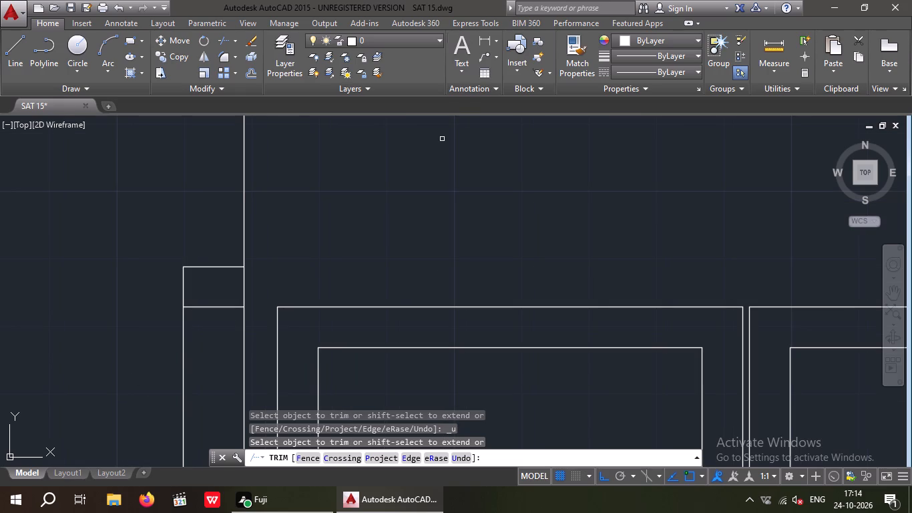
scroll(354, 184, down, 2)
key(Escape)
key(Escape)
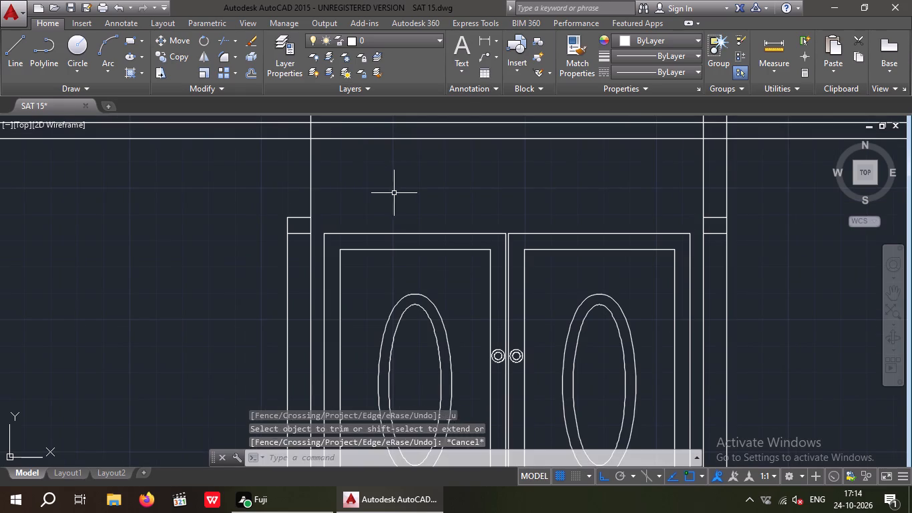
Trim the inner edge of the left gate pillar between its cap and the slab above.
key(t)
key(r)
key(space)
key(space)
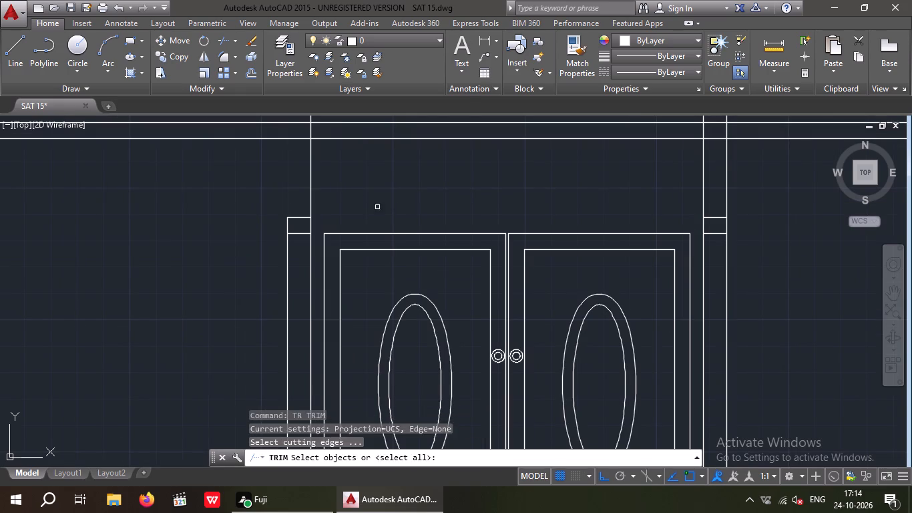
drag(367, 170, 259, 182)
click(242, 182)
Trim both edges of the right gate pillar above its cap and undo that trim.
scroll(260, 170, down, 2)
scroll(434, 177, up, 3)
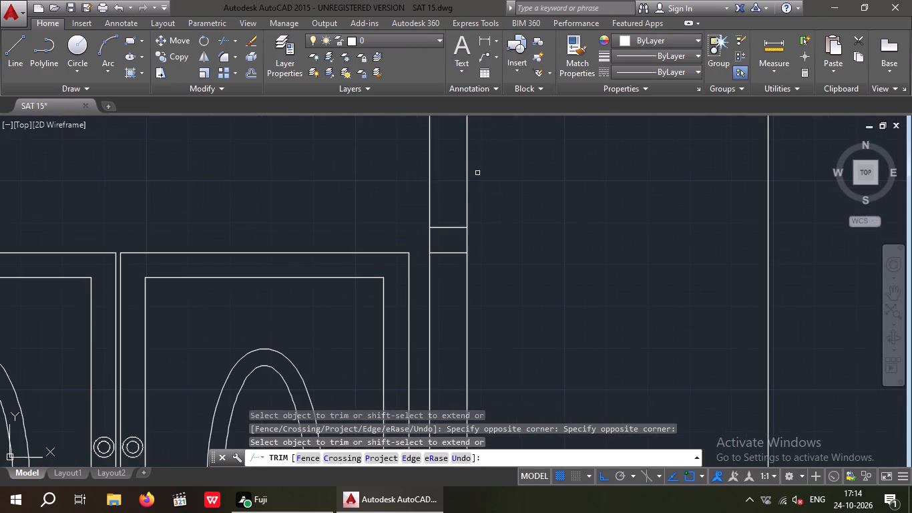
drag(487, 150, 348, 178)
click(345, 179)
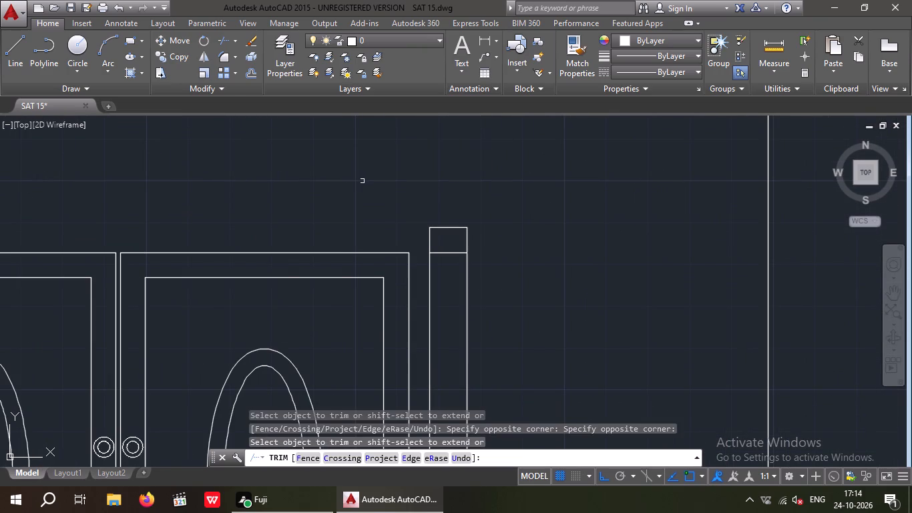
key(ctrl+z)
Trim both edges of the right gate pillar between its cap and the slab above.
scroll(362, 181, down, 1)
drag(607, 173, 551, 172)
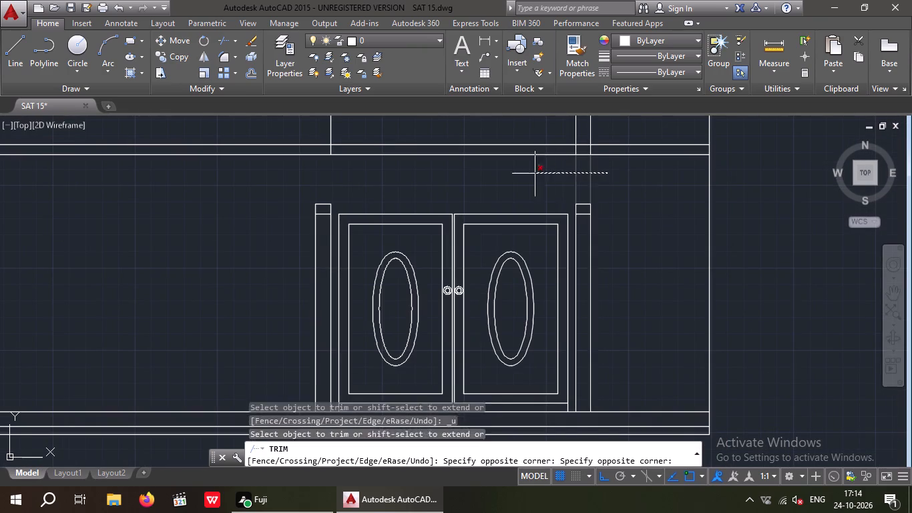
click(535, 174)
scroll(545, 173, down, 1)
middle_drag(544, 175, 529, 212)
scroll(369, 221, up, 3)
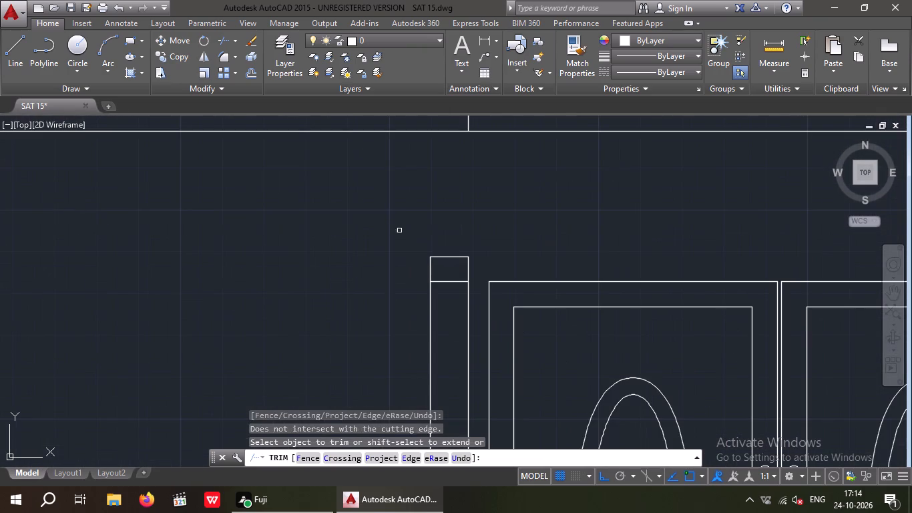
key(Escape)
key(Escape)
Offset both vertical edges of the left gate pillar outward by 6".
key(o)
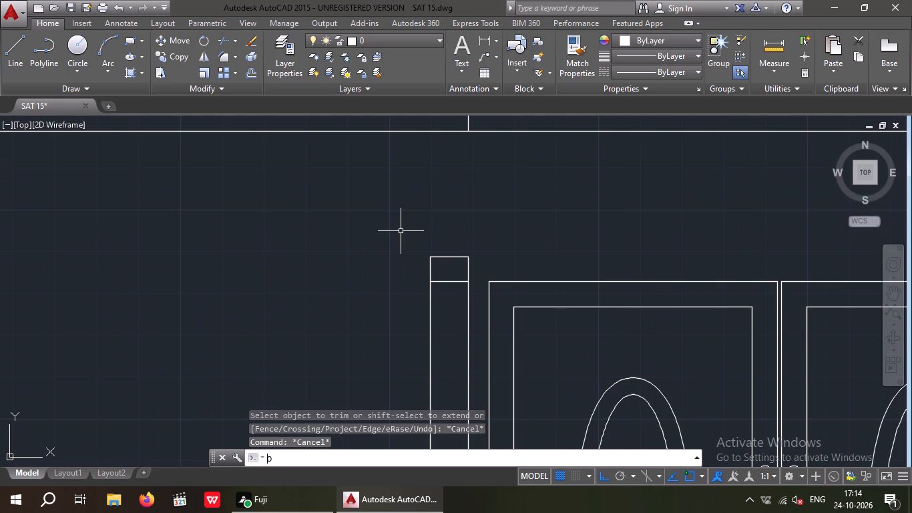
key(Return)
text(6")
key(Return)
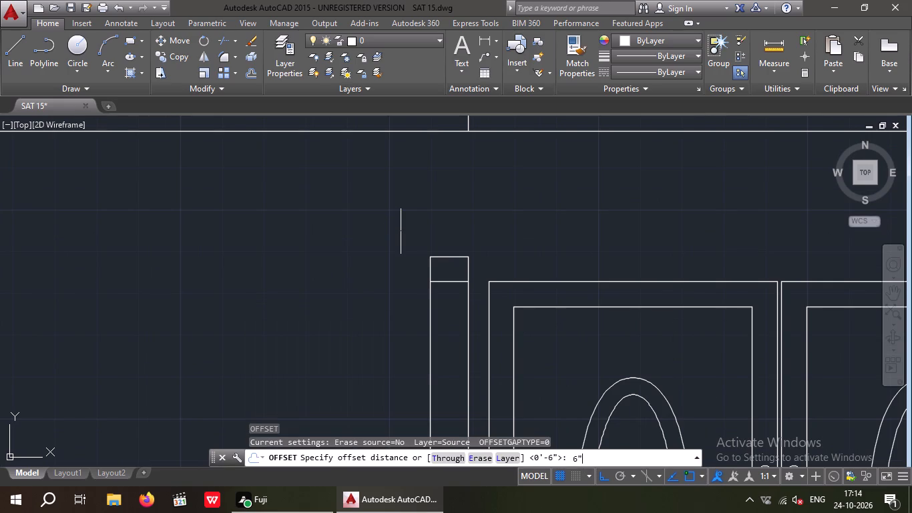
click(469, 337)
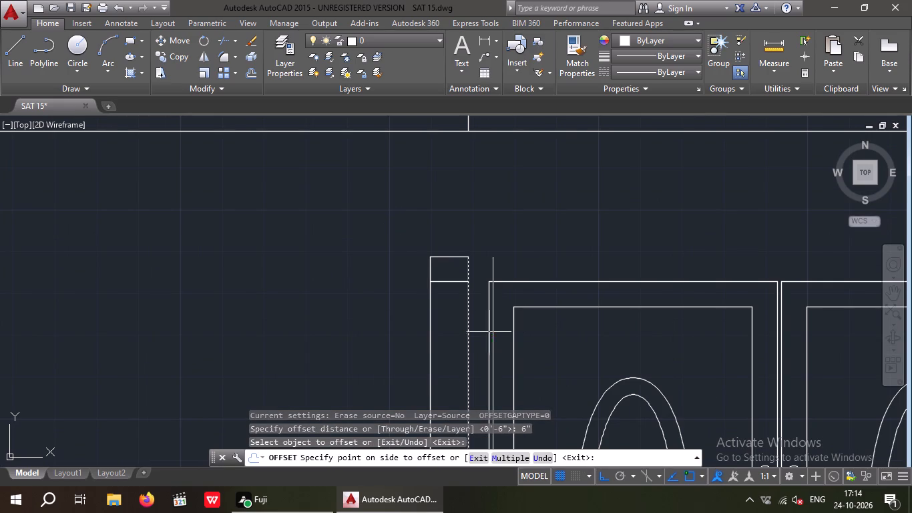
click(499, 330)
drag(430, 335, 356, 342)
click(296, 342)
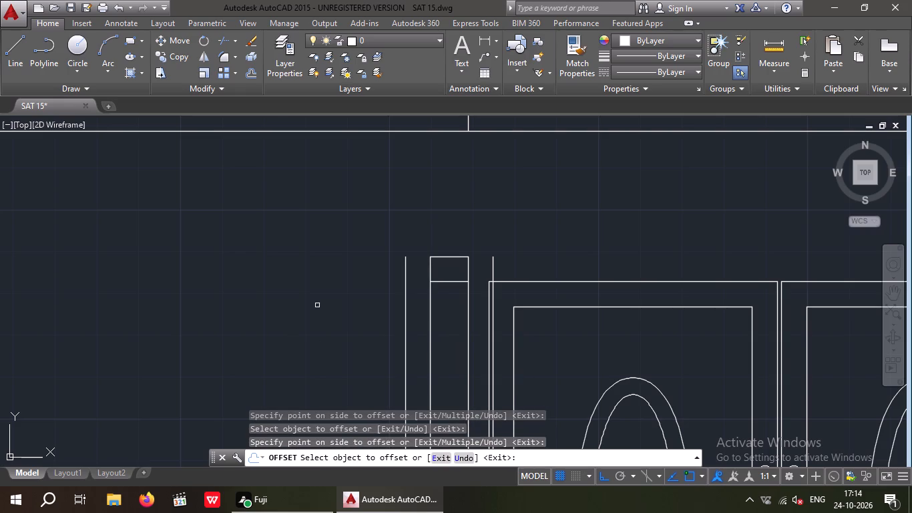
Offset both vertical edges of the right gate pillar outward by 6".
scroll(320, 281, down, 2)
scroll(664, 325, up, 2)
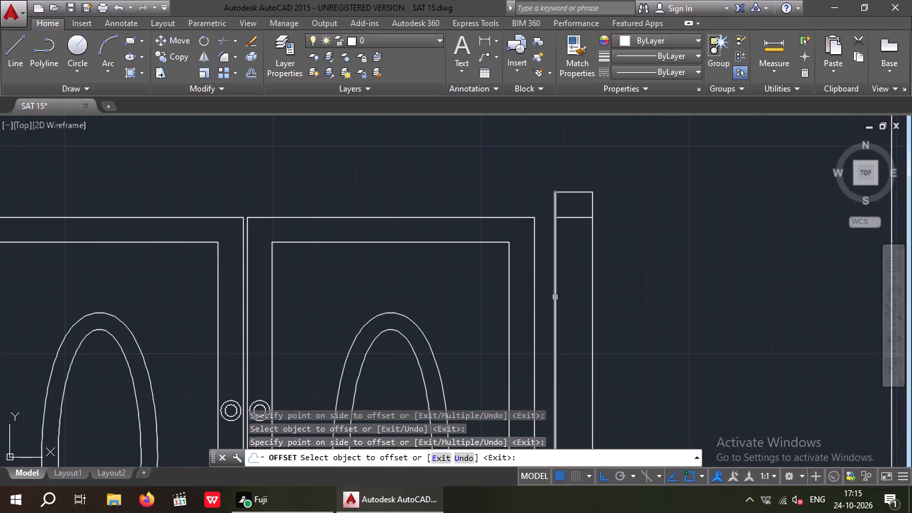
drag(555, 297, 549, 299)
click(535, 303)
drag(593, 299, 624, 296)
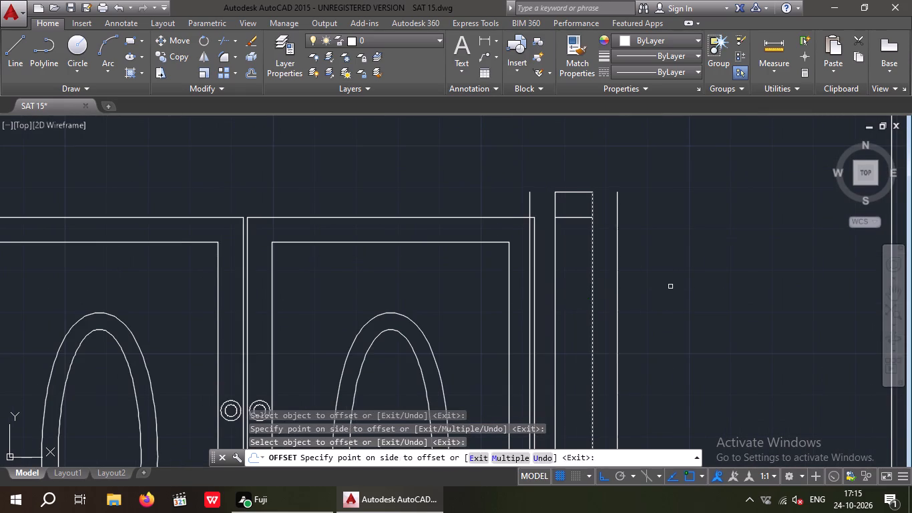
click(670, 287)
key(Escape)
key(Escape)
Extend the right pillar's lower cap line both ways, to the gate leaf edge and the outer offset line.
text(EX)
key(space)
key(space)
scroll(592, 218, up, 2)
click(539, 218)
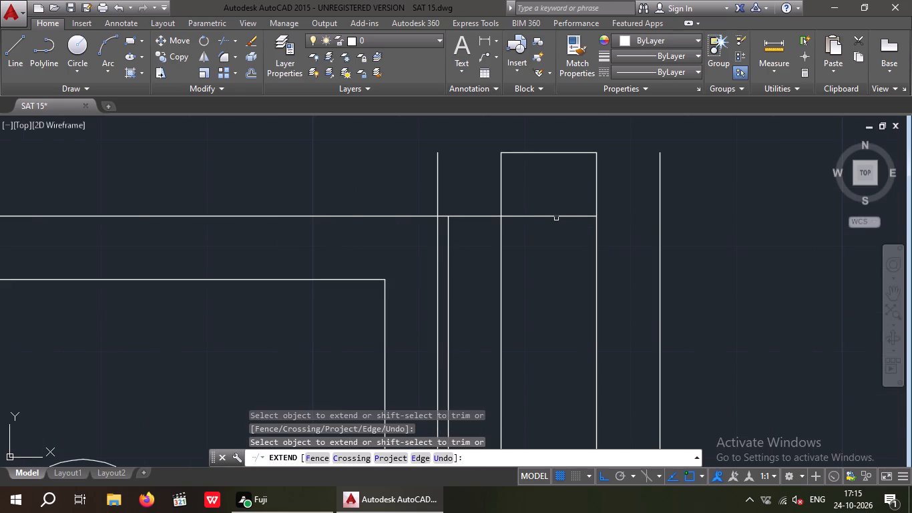
click(582, 218)
Extend the left pillar's lower cap line both ways, to the gate leaf edge and the outer offset line.
scroll(556, 212, down, 2)
middle_drag(453, 227, 551, 226)
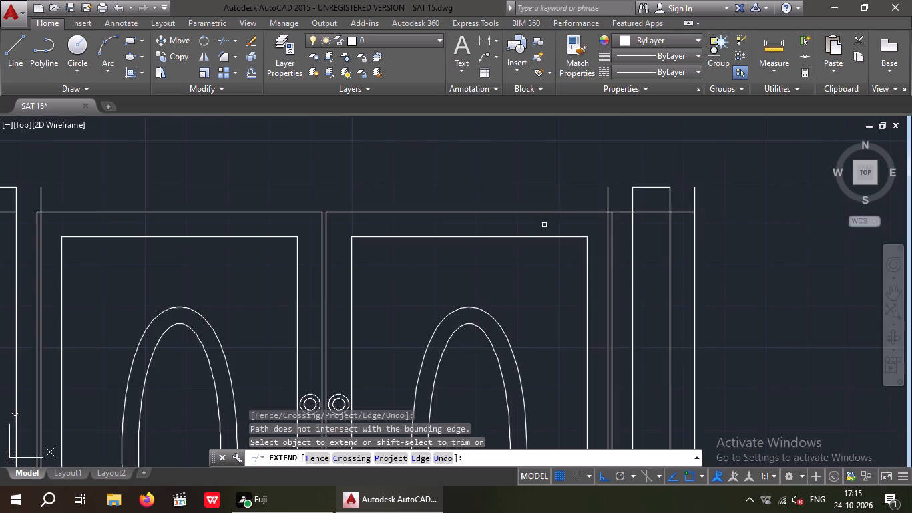
scroll(541, 226, down, 2)
scroll(332, 232, up, 2)
click(322, 207)
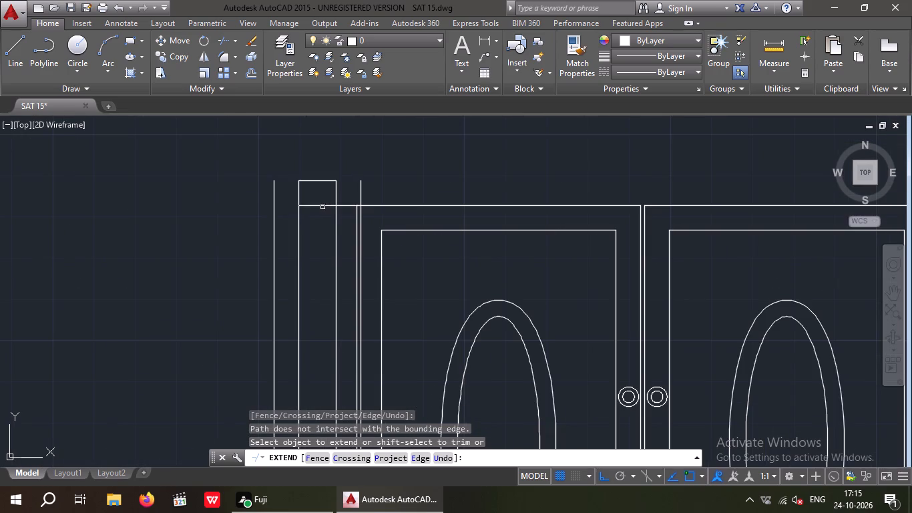
click(314, 204)
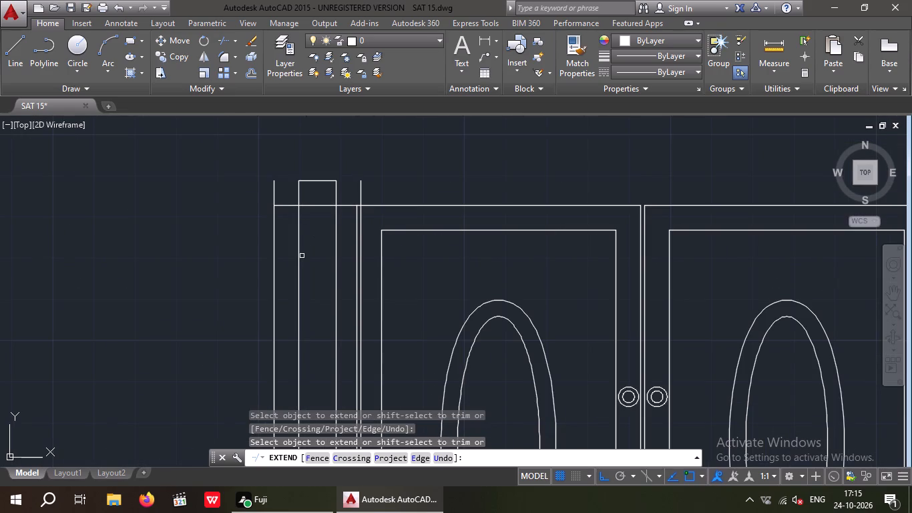
key(Escape)
key(Escape)
Trim both offset verticals beside the left gate pillar below the lower cap line.
key(t)
key(r)
key(space)
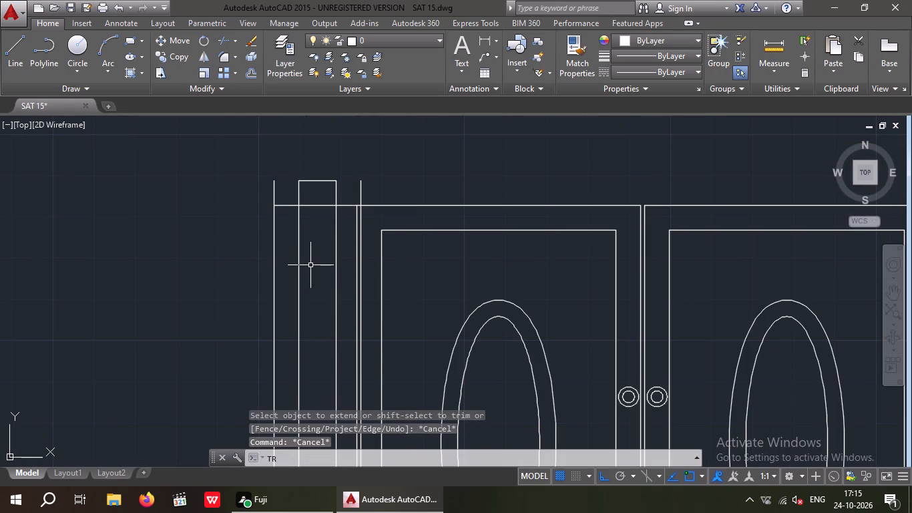
key(space)
click(274, 258)
scroll(363, 230, up, 2)
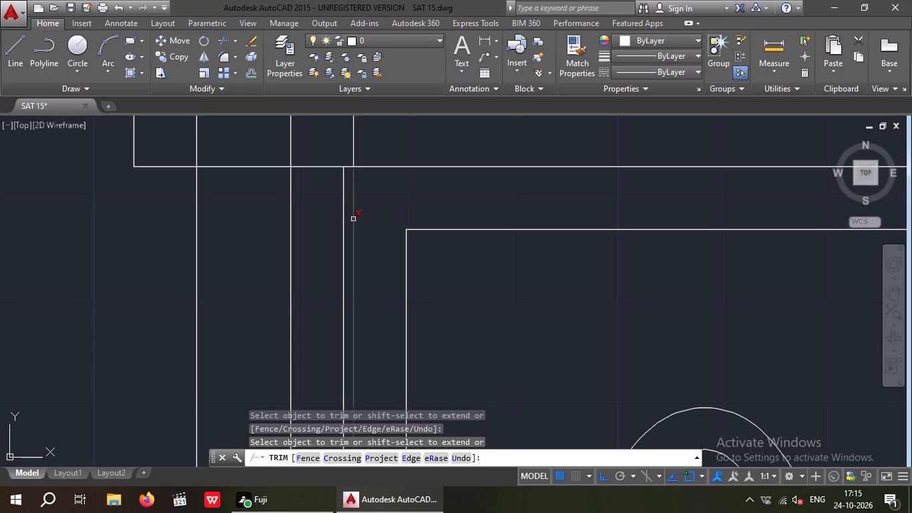
click(353, 219)
Trim both offset verticals beside the right gate pillar below the lower cap line.
scroll(354, 214, down, 3)
middle_drag(306, 250, 50, 290)
scroll(474, 269, up, 3)
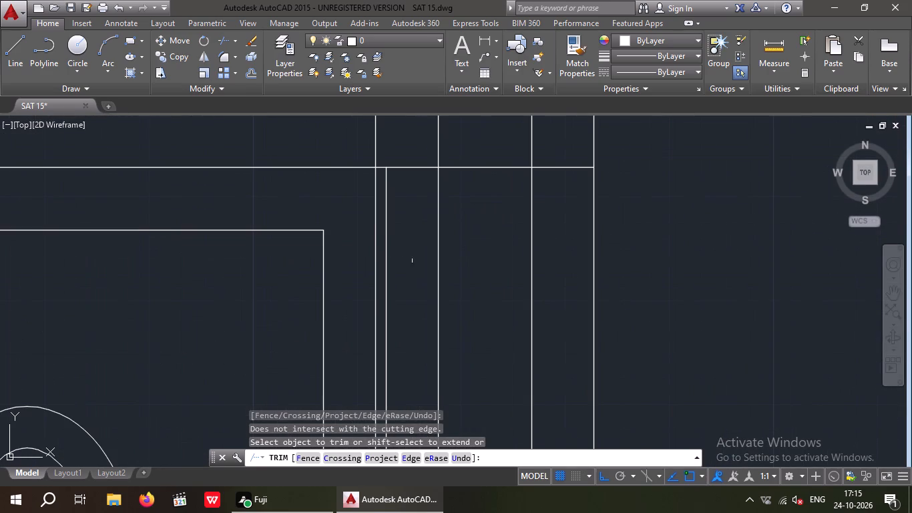
click(374, 228)
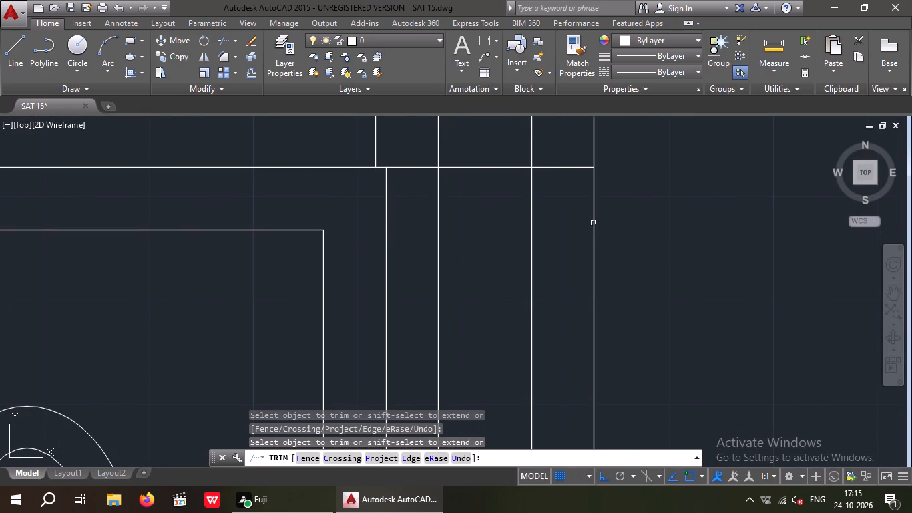
click(593, 222)
scroll(590, 220, down, 2)
middle_drag(603, 234, 568, 272)
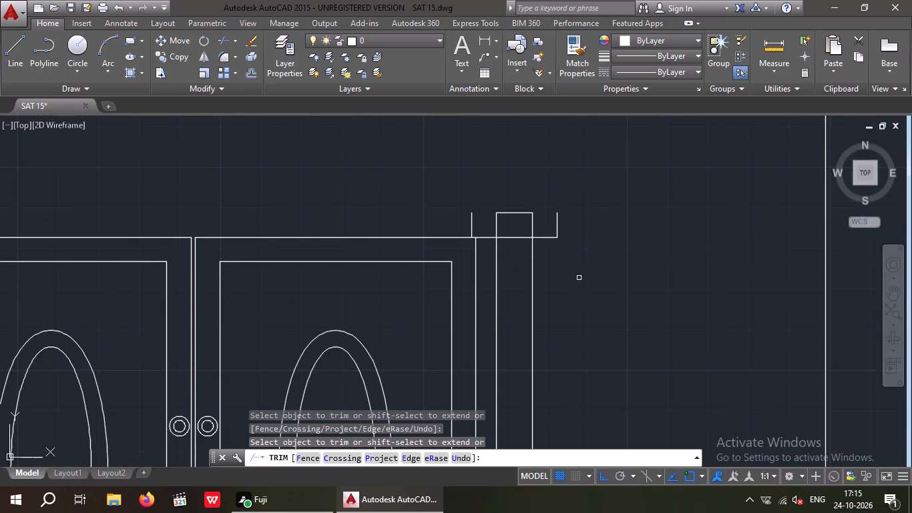
scroll(581, 278, down, 2)
middle_drag(608, 297, 617, 296)
key(Escape)
key(Escape)
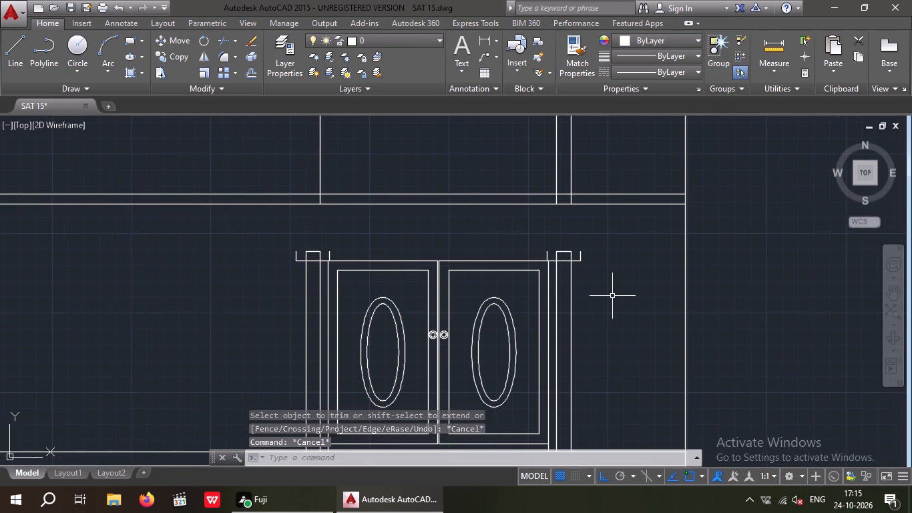
Offset the left pillar's lower cap line upward by 2".
key(o)
key(Return)
text(2")
key(Return)
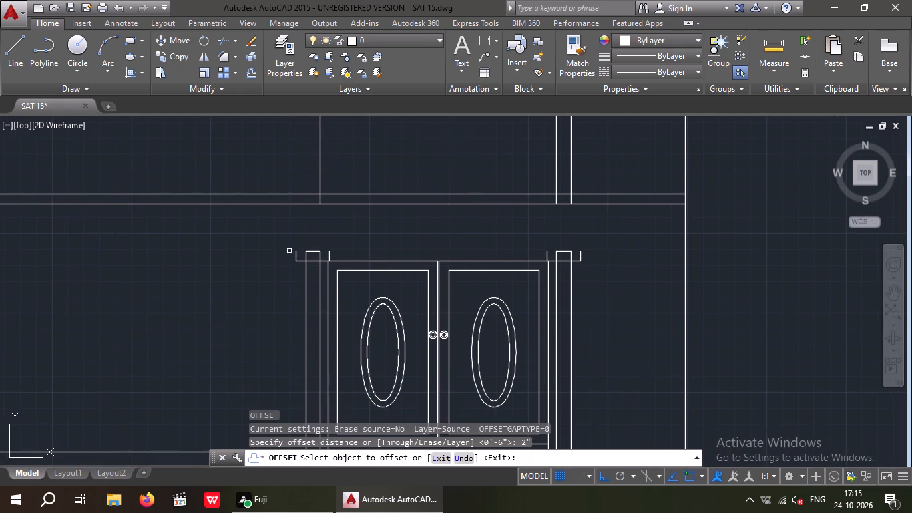
scroll(323, 246, up, 4)
click(248, 342)
click(248, 327)
Offset the right gate pillar's lower cap line upward by 2".
scroll(240, 311, down, 2)
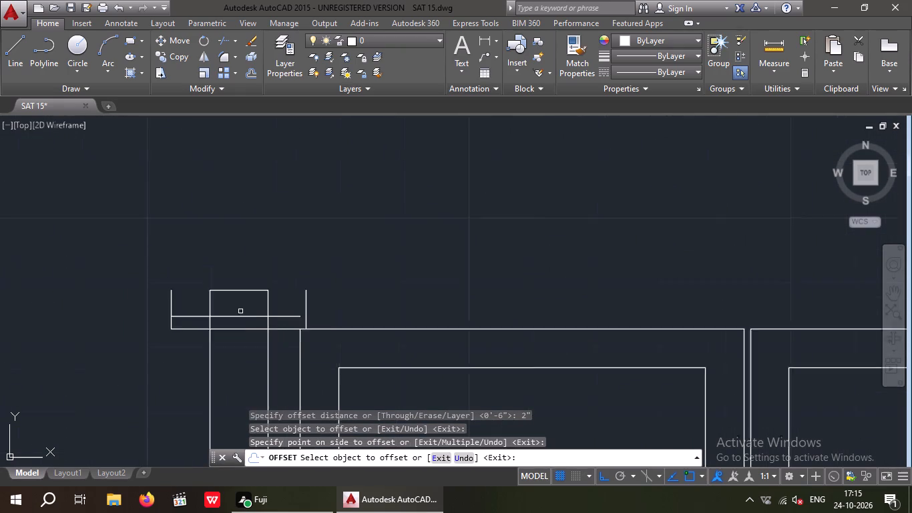
scroll(240, 311, down, 1)
scroll(672, 330, up, 3)
click(556, 291)
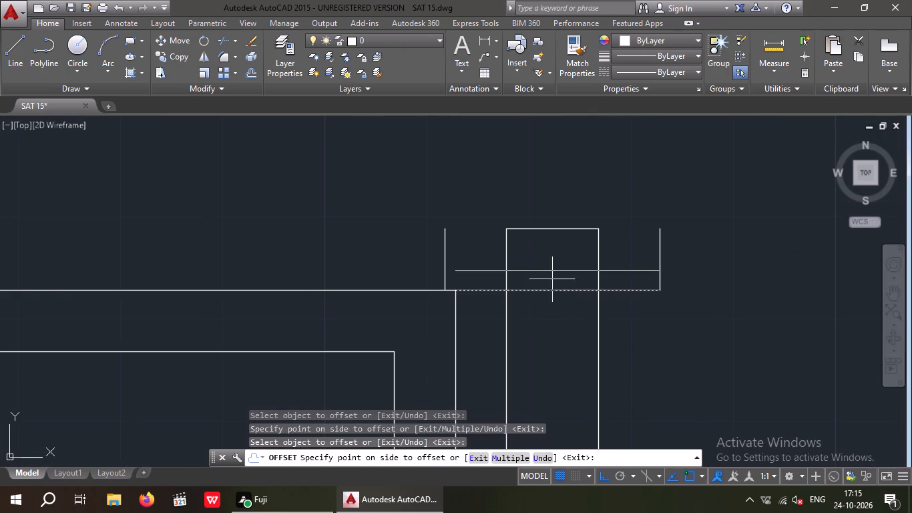
click(550, 264)
key(Escape)
key(Escape)
Delete the original lower cap line at both gate pillars, keeping the copies offset above them.
drag(567, 315, 555, 291)
click(552, 277)
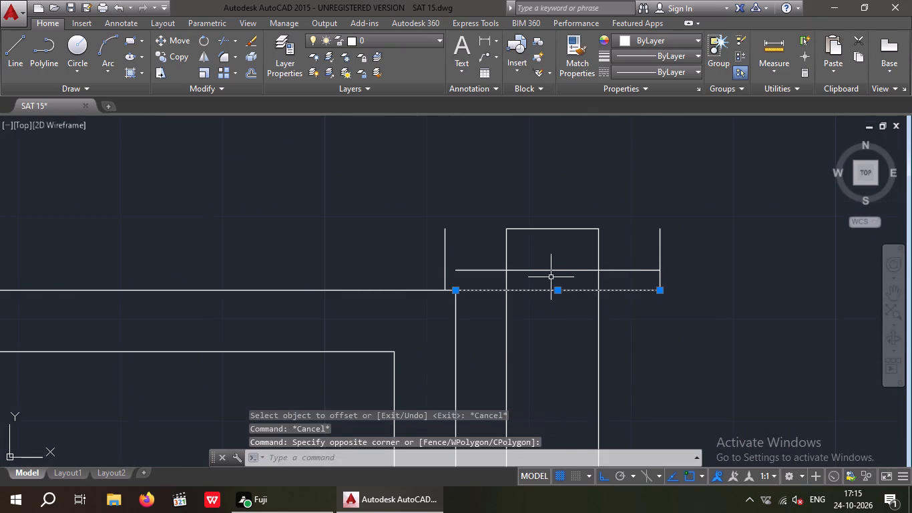
key(Delete)
scroll(551, 277, down, 3)
middle_drag(158, 271, 407, 273)
scroll(408, 291, up, 4)
drag(391, 287, 380, 277)
click(360, 229)
key(Delete)
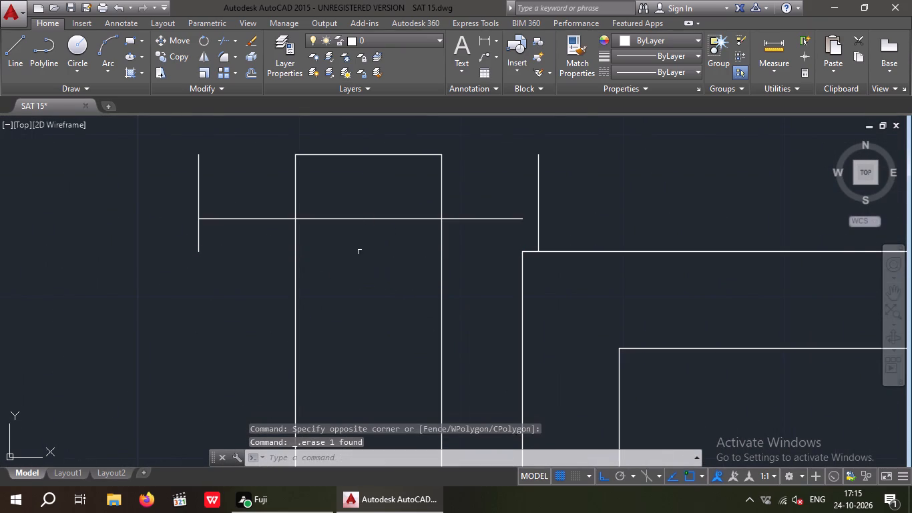
Offset the top line of both gate pillars upward by 1".
scroll(361, 250, down, 2)
key(Escape)
key(Escape)
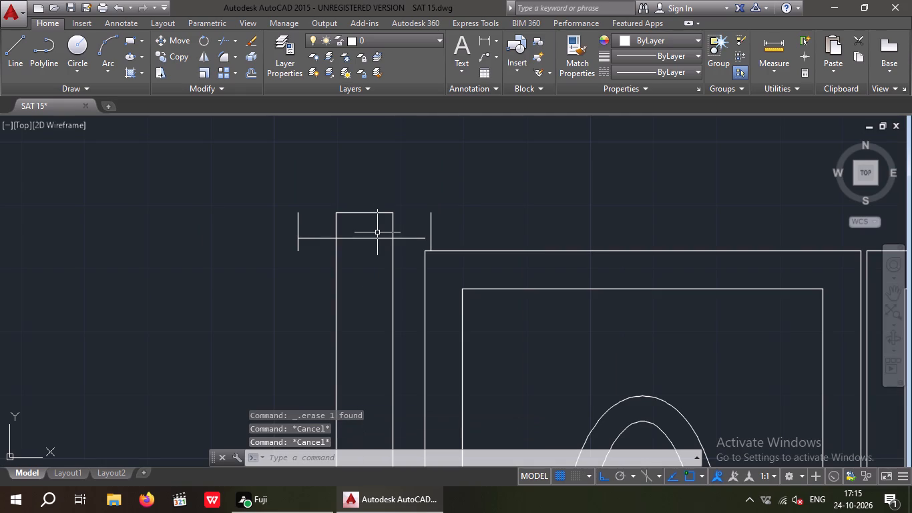
key(o)
key(Return)
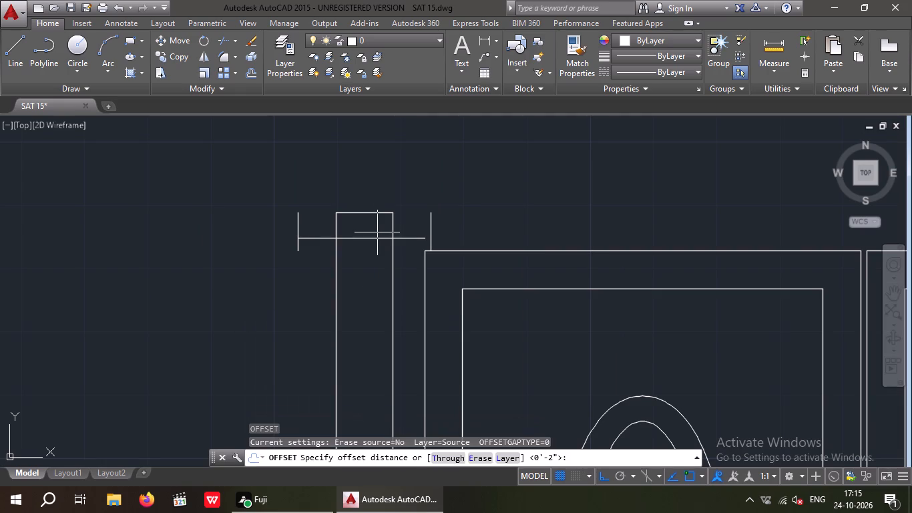
text(1")
key(Return)
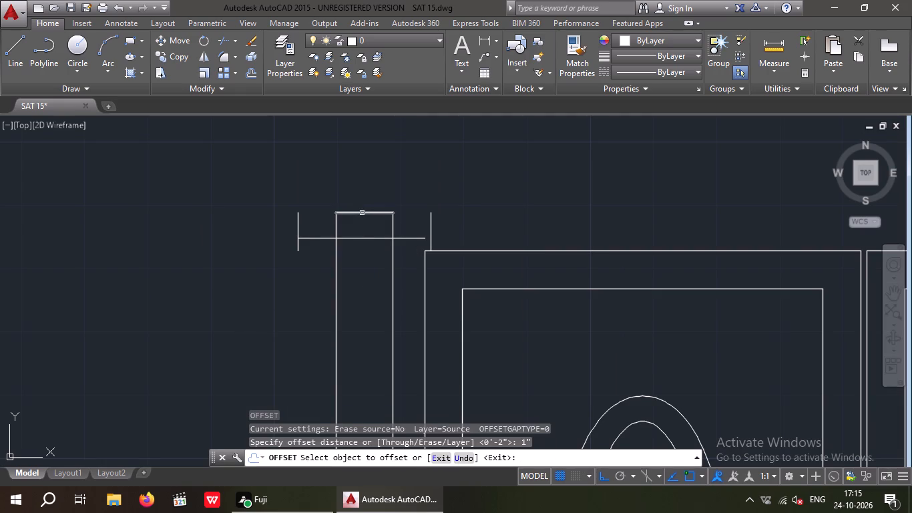
drag(362, 213, 361, 204)
click(361, 190)
scroll(355, 184, down, 3)
scroll(472, 187, up, 2)
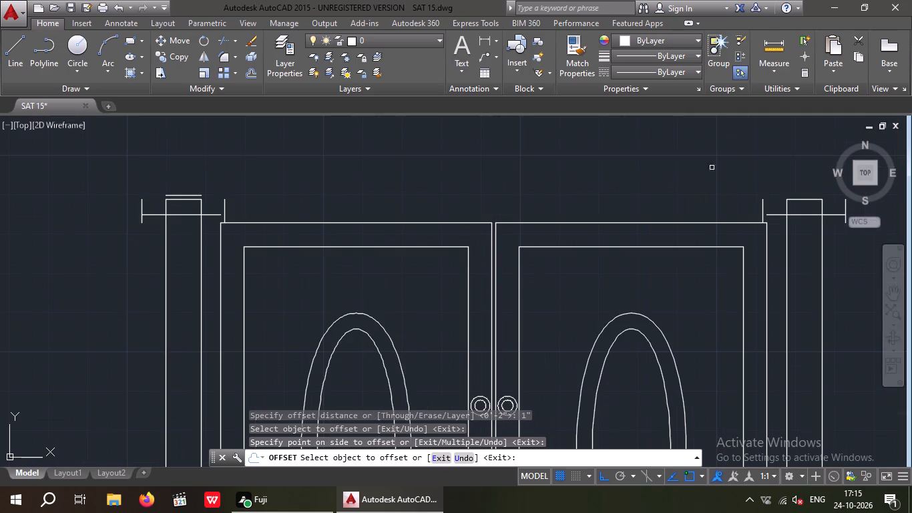
middle_drag(700, 164, 463, 222)
scroll(545, 250, up, 3)
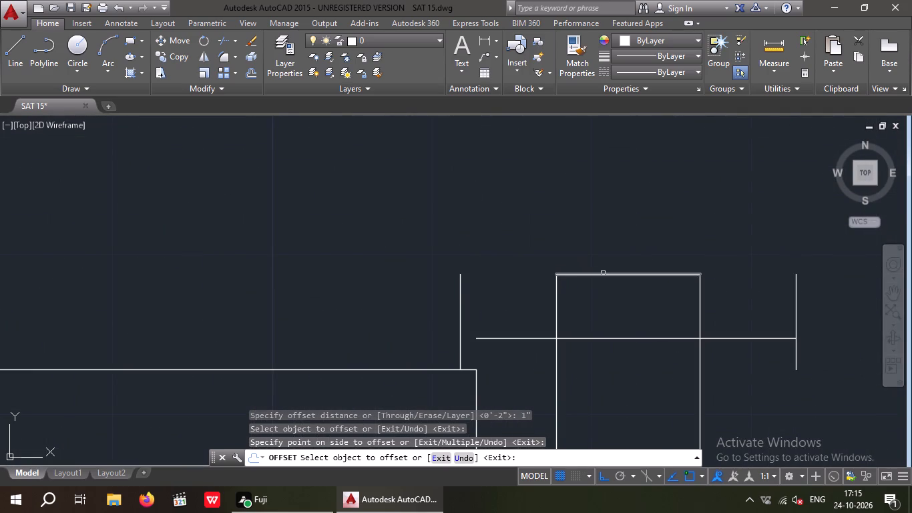
drag(603, 274, 599, 248)
click(590, 196)
key(Escape)
key(Escape)
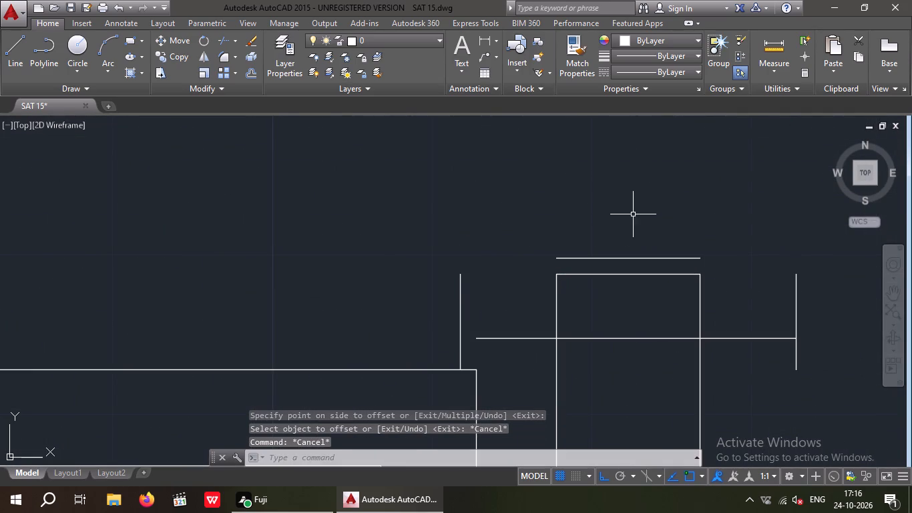
Delete the original top line of both gate pillars, keeping the offset lines above them.
scroll(644, 237, up, 2)
drag(690, 385, 642, 331)
click(631, 314)
key(Delete)
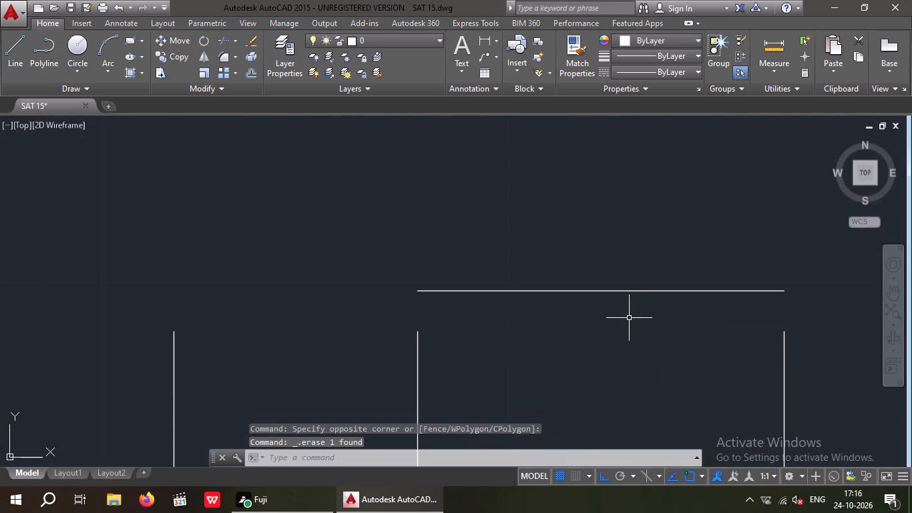
scroll(623, 316, down, 6)
middle_drag(527, 291, 689, 292)
scroll(405, 315, up, 2)
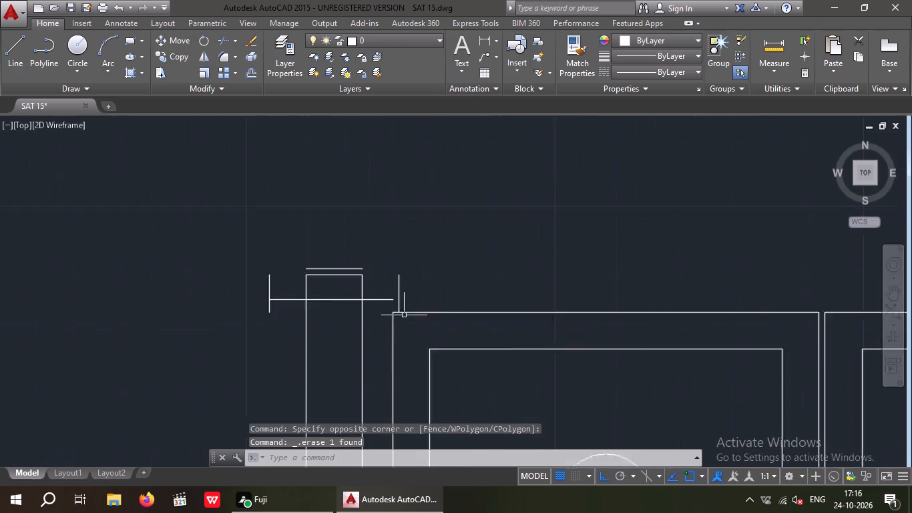
scroll(403, 315, up, 2)
drag(240, 237, 219, 225)
click(208, 208)
key(Delete)
Extend the left pillar's lower cap line to the offset vertical on its gate side.
scroll(209, 214, down, 4)
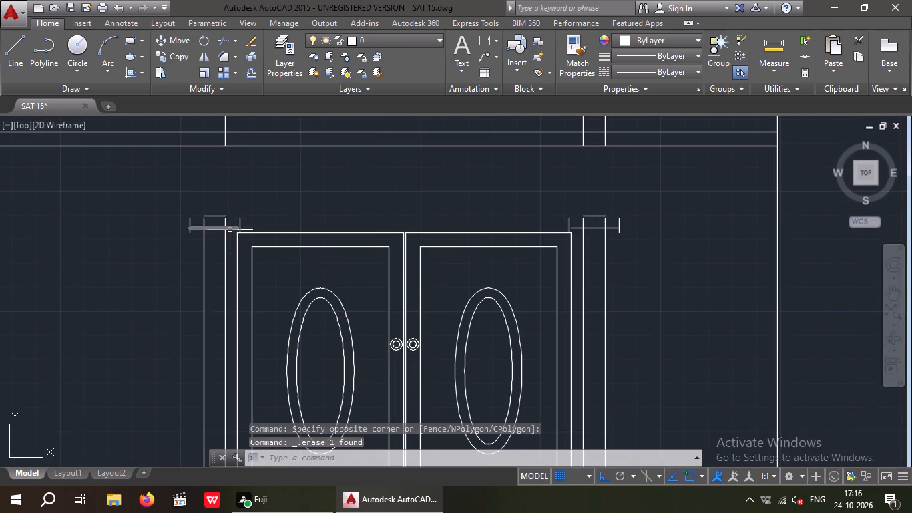
middle_drag(237, 238, 280, 243)
scroll(228, 220, up, 4)
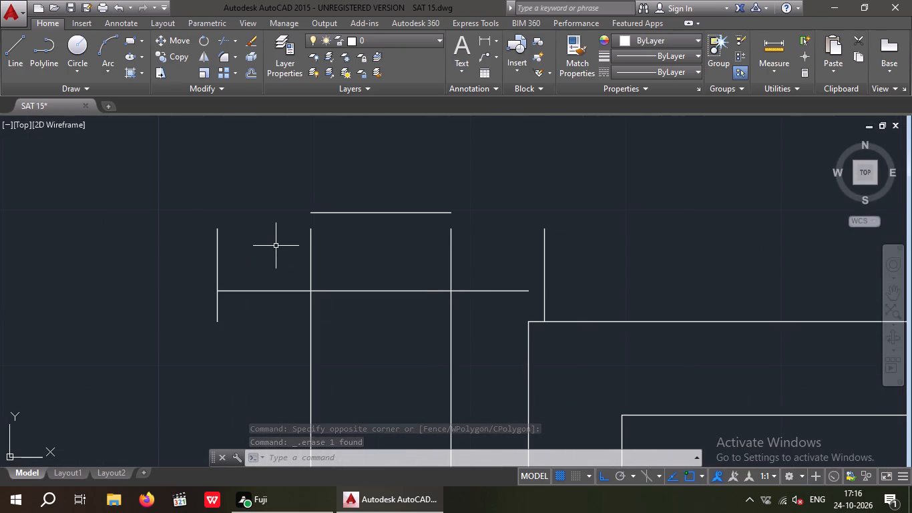
text(EX)
key(space)
key(space)
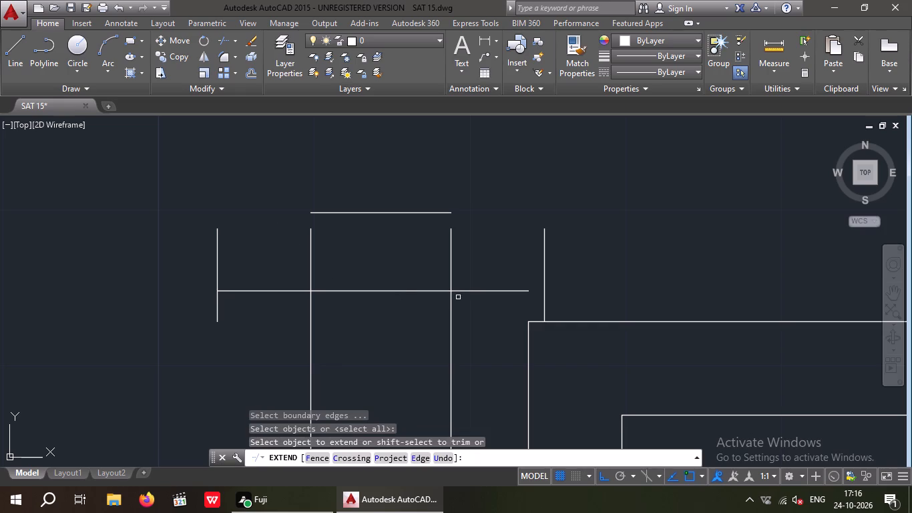
click(480, 291)
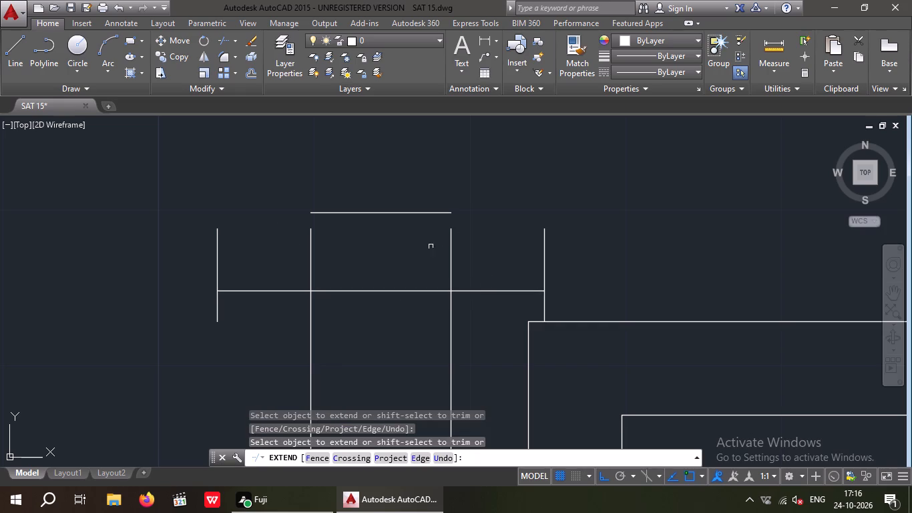
key(Escape)
key(Escape)
Fillet the left pillar's raised top line with both offset verticals, forming square cap corners.
text(F)
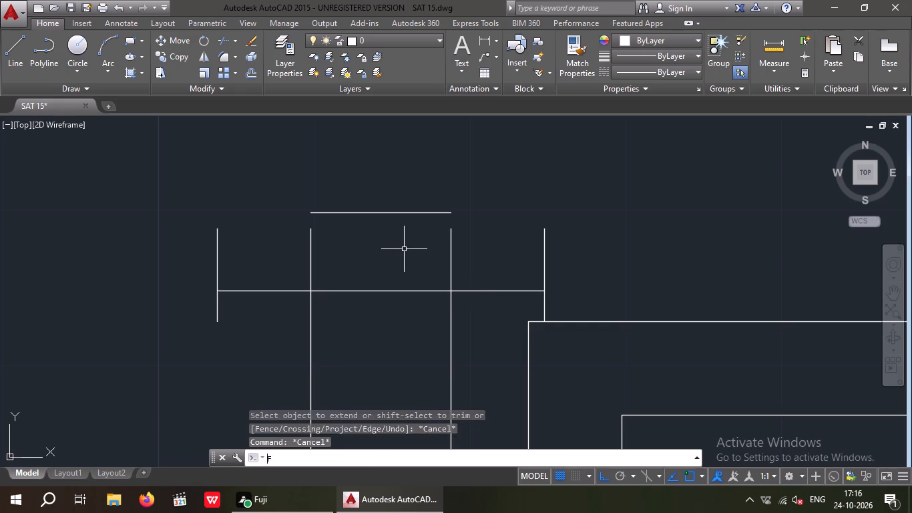
key(space)
click(330, 214)
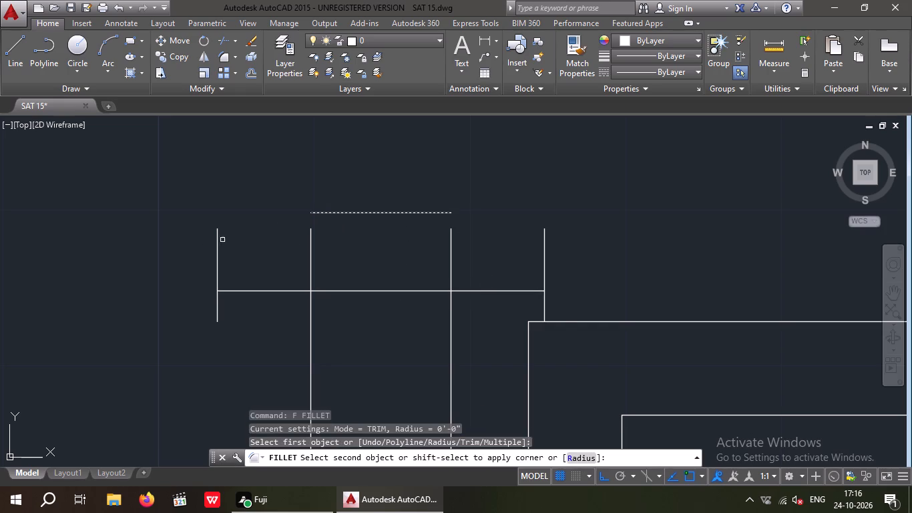
click(216, 240)
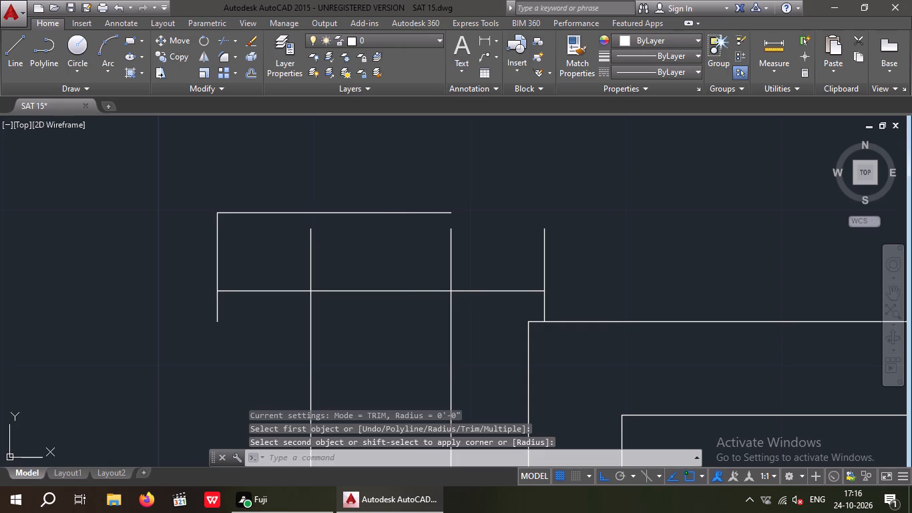
key(space)
click(413, 212)
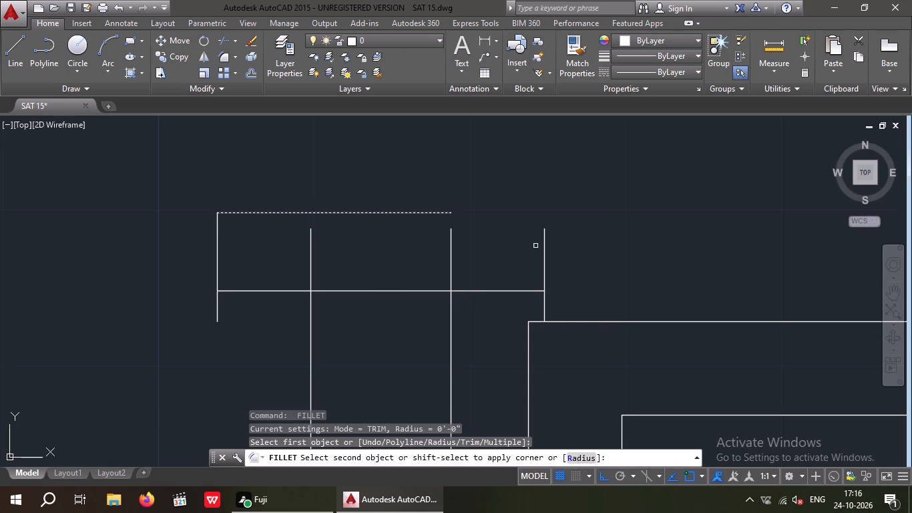
click(545, 247)
Fillet the right pillar's raised top line with both offset verticals, forming square cap corners.
scroll(515, 227, down, 3)
middle_drag(548, 219, 320, 269)
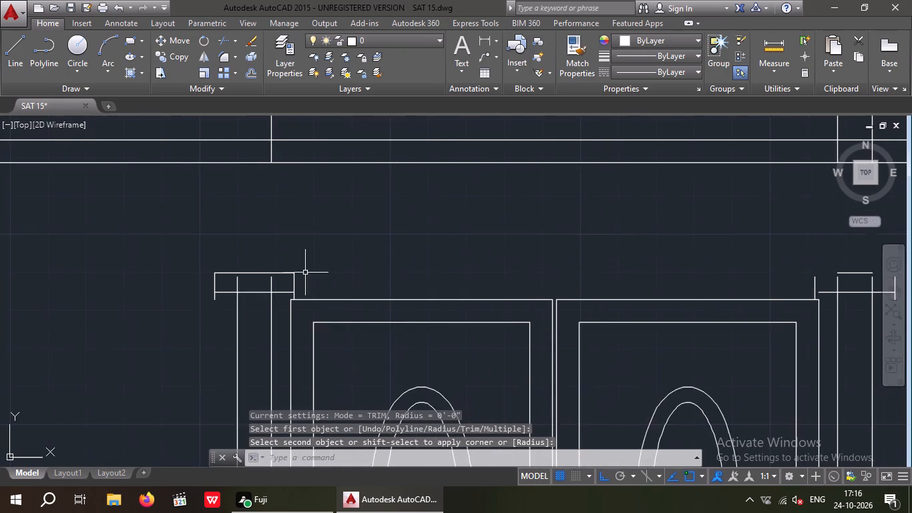
scroll(397, 249, down, 2)
middle_drag(403, 250, 213, 273)
scroll(385, 287, up, 3)
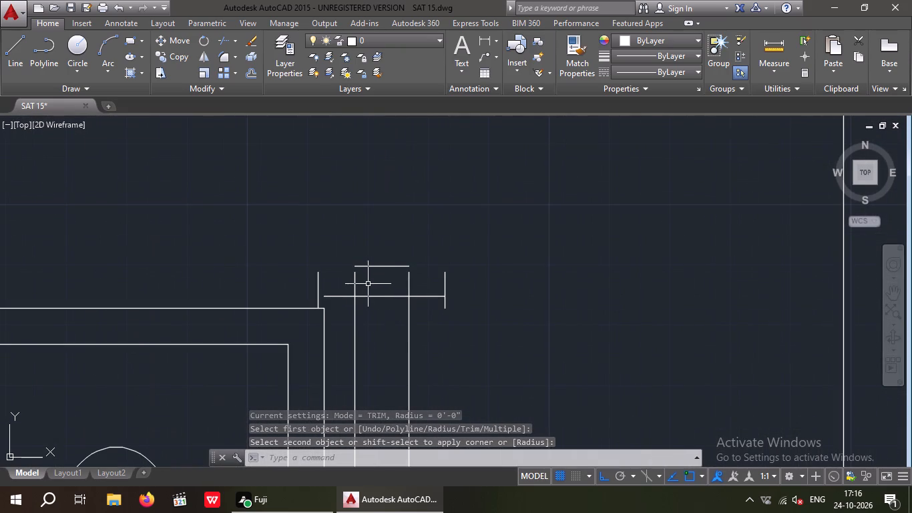
key(space)
key(space)
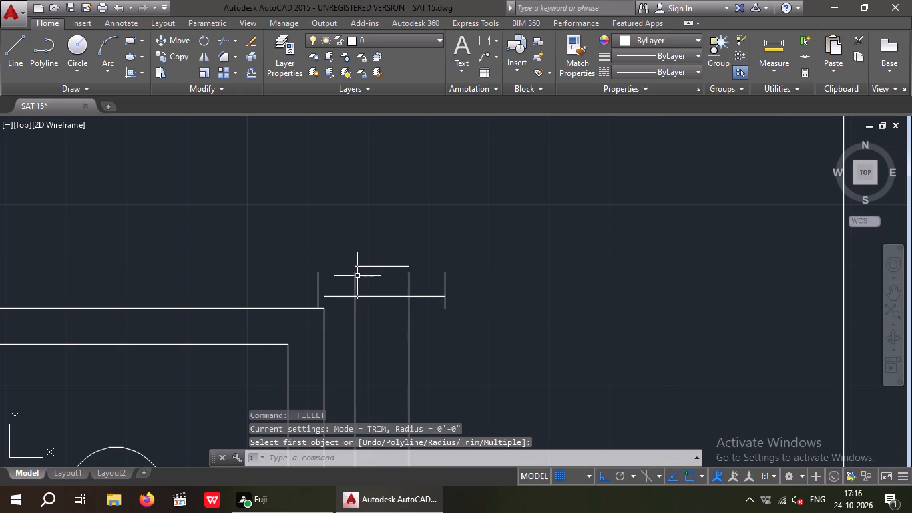
key(space)
click(366, 267)
click(320, 279)
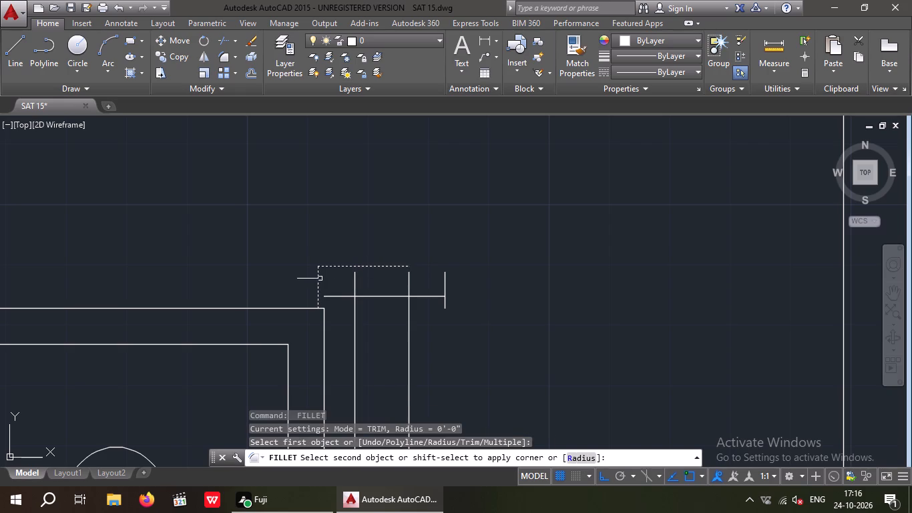
key(space)
click(394, 267)
click(445, 280)
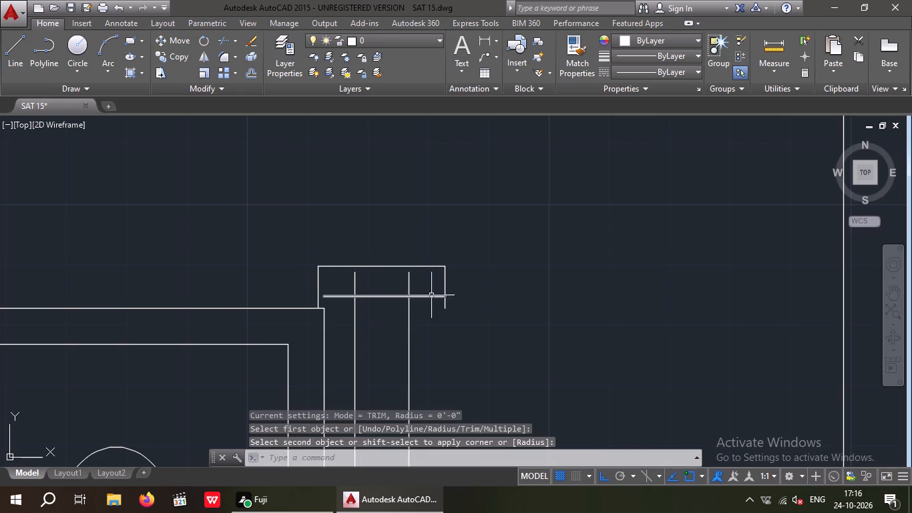
Extend the right pillar's lower cap line to the offset vertical on its gate side.
key(Escape)
key(Escape)
key(e)
key(x)
key(space)
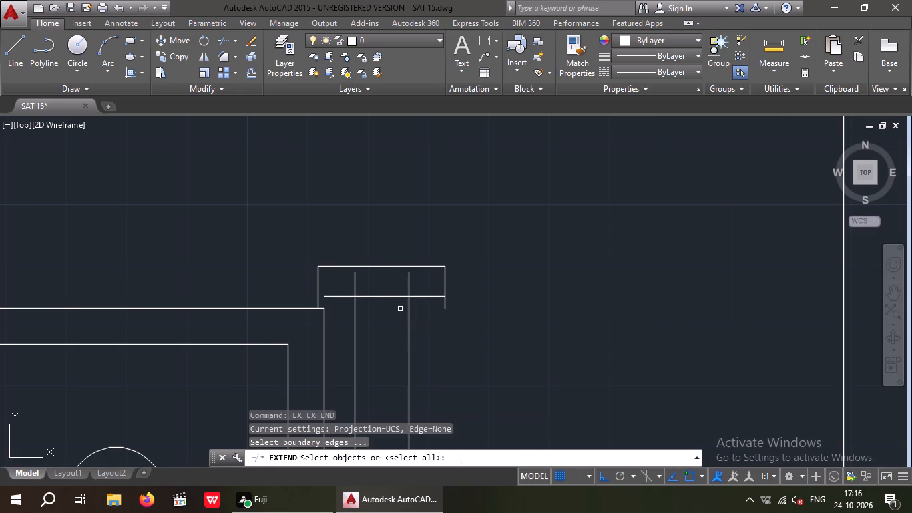
key(space)
click(371, 297)
key(Escape)
key(Escape)
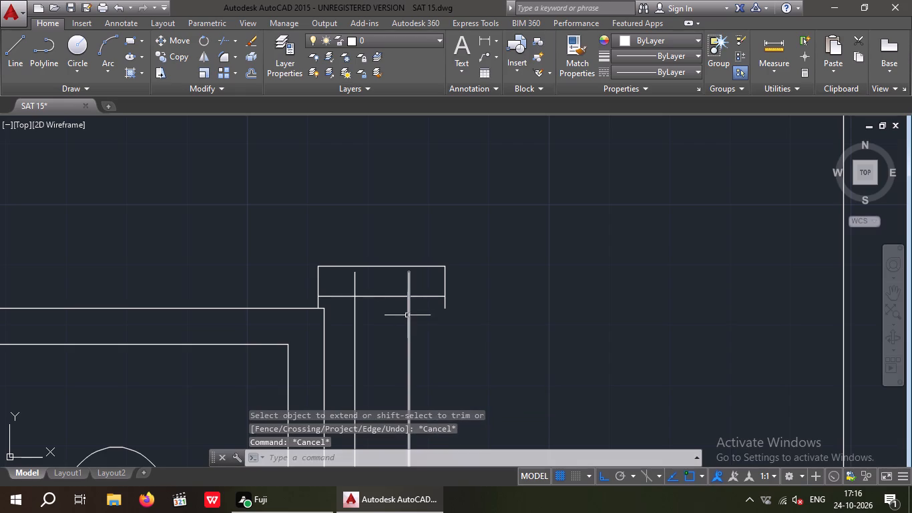
Trim the right cap's side lines below its lower edge and the pillar lines inside the cap.
key(t)
key(r)
key(space)
key(space)
scroll(451, 311, up, 2)
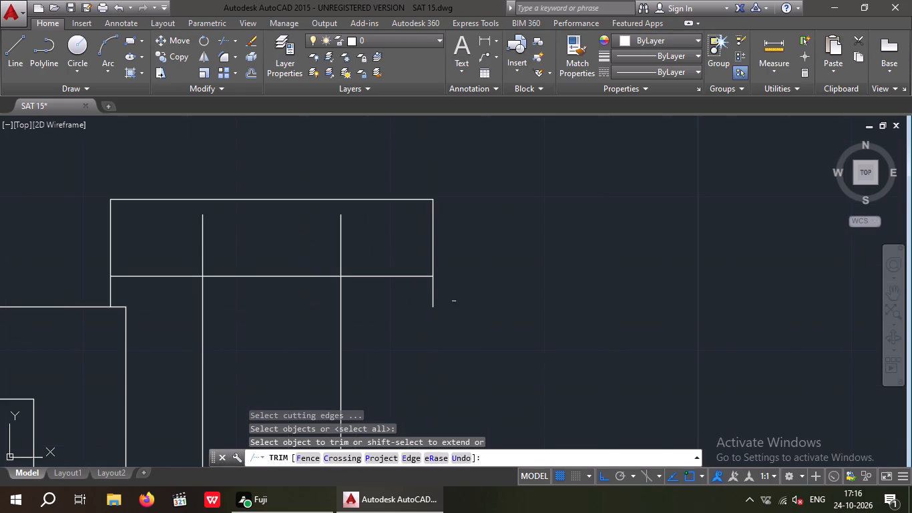
drag(455, 282, 430, 303)
click(419, 309)
drag(128, 287, 105, 294)
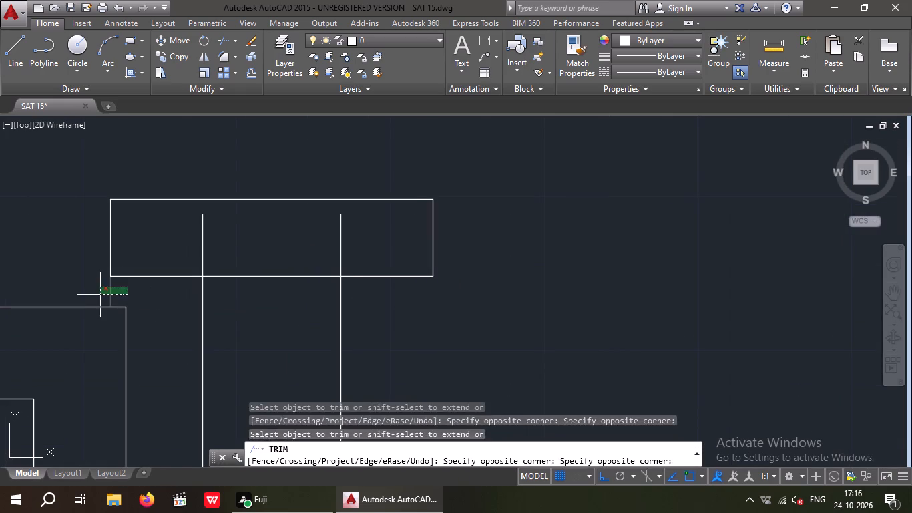
click(100, 295)
drag(236, 237, 167, 256)
drag(150, 259, 160, 261)
drag(371, 232, 296, 254)
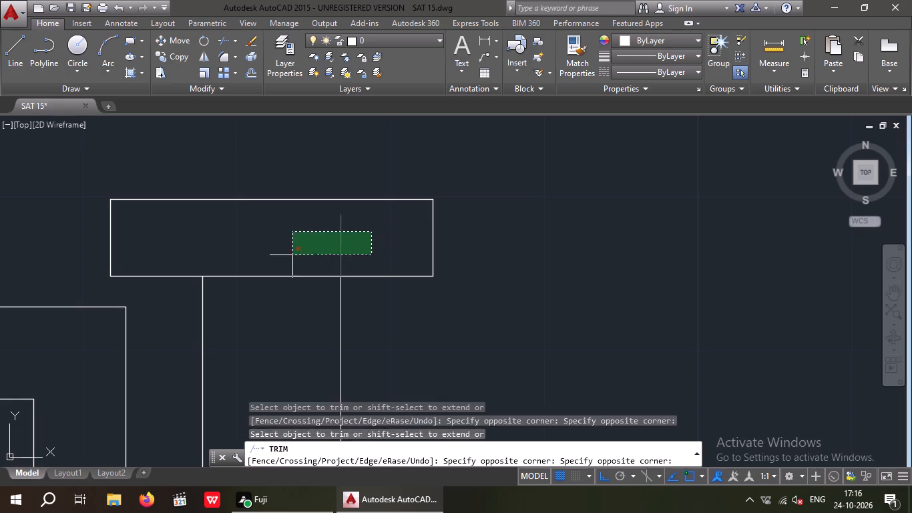
click(289, 256)
Trim the pillar lines inside the left cap and the cap's side lines below its lower edge.
scroll(307, 228, down, 4)
middle_drag(338, 279, 425, 277)
scroll(427, 267, down, 2)
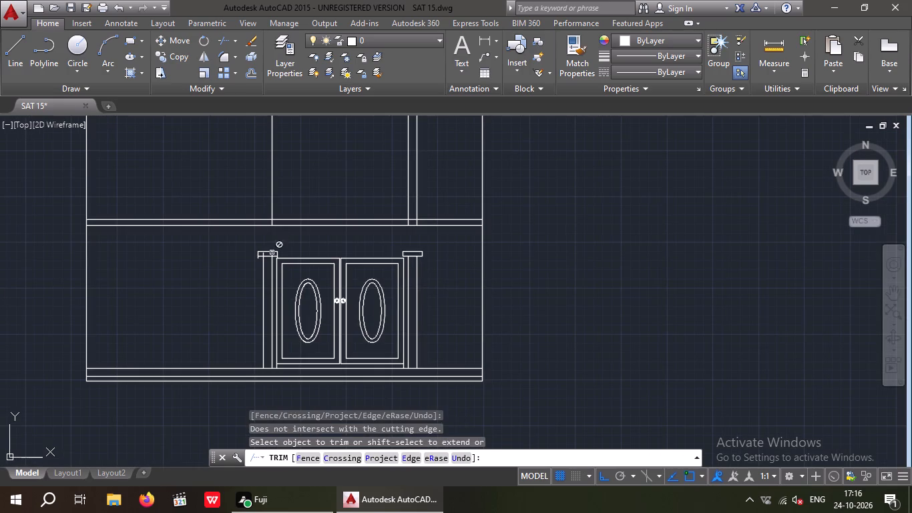
scroll(275, 255, up, 6)
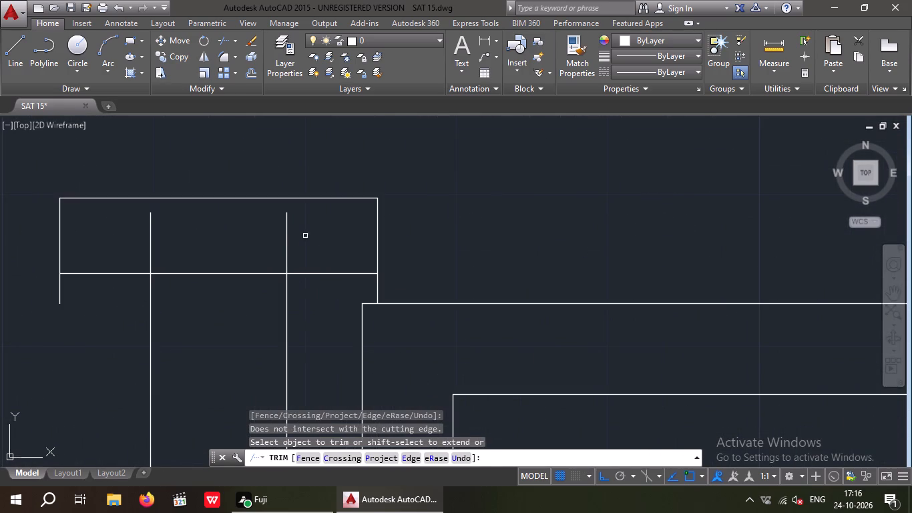
drag(306, 234, 260, 252)
drag(256, 253, 240, 255)
drag(187, 228, 130, 242)
click(114, 244)
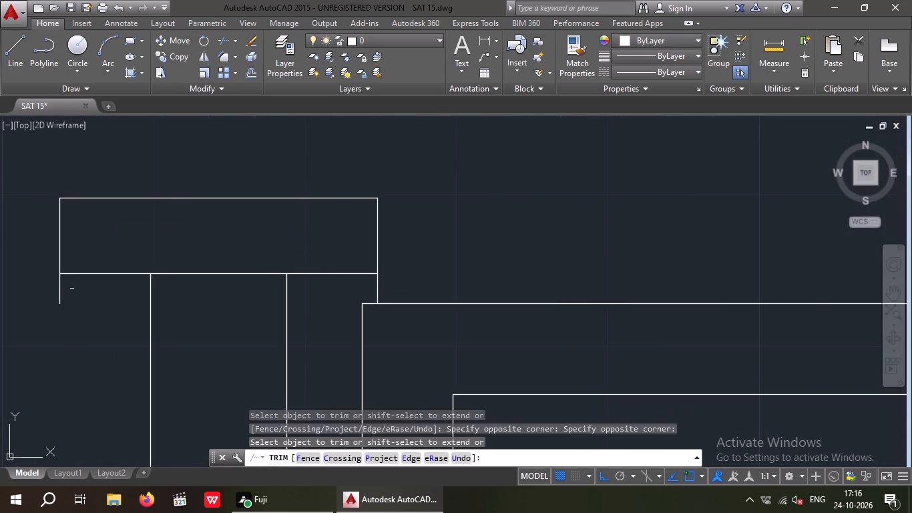
drag(72, 287, 49, 298)
click(47, 299)
scroll(393, 279, up, 2)
drag(389, 280, 266, 313)
click(267, 309)
scroll(295, 276, down, 3)
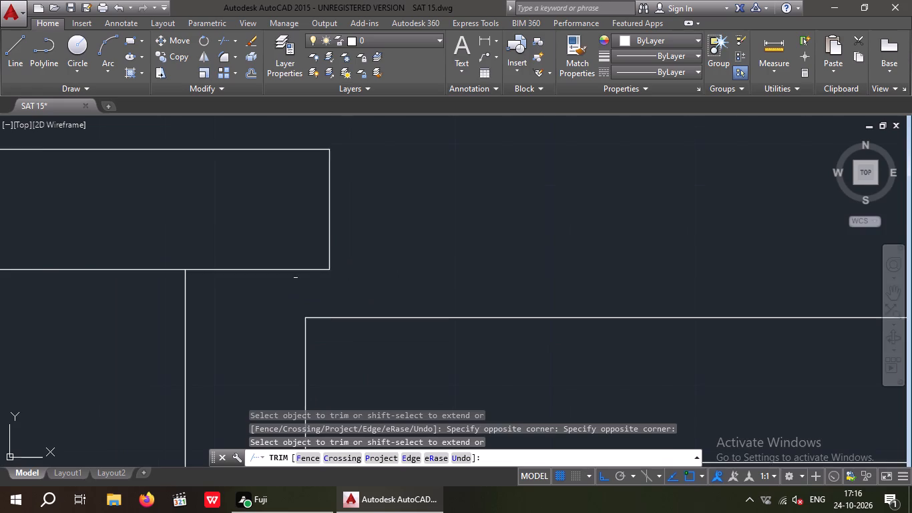
Offset both side lines of the left pillar's cap inward by 1".
scroll(295, 276, down, 1)
middle_drag(385, 218, 379, 208)
scroll(381, 194, down, 2)
middle_drag(412, 204, 316, 222)
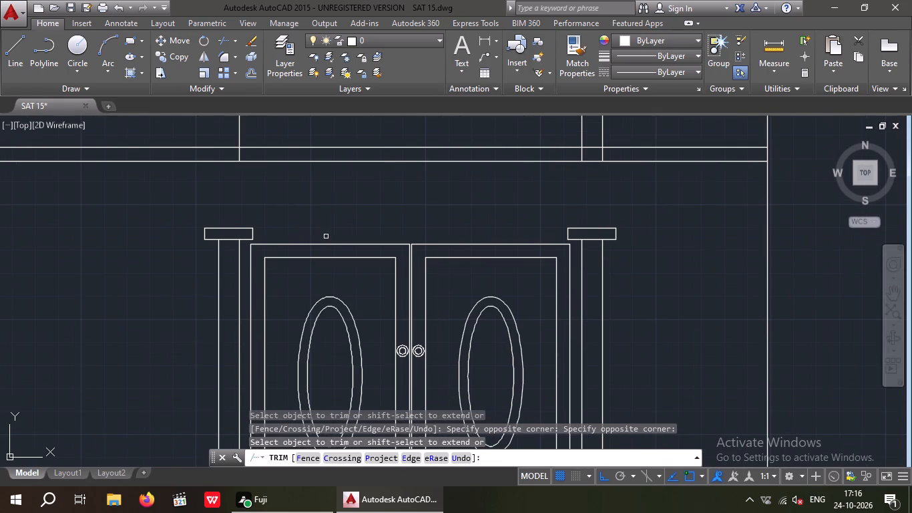
key(Escape)
key(Escape)
key(o)
key(Return)
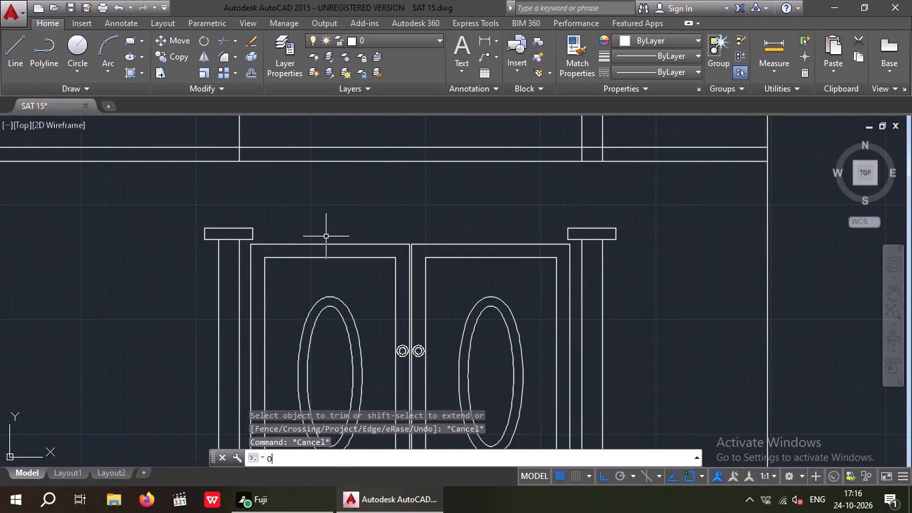
text(1")
key(Return)
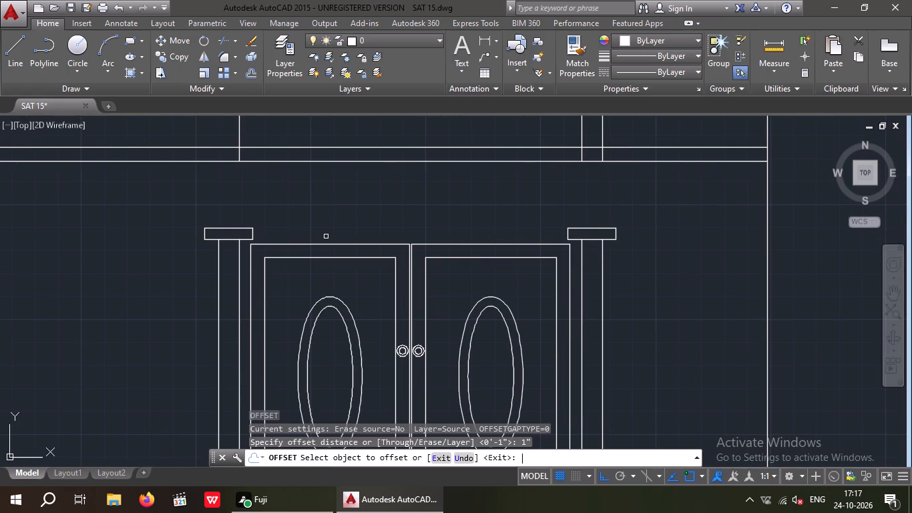
scroll(247, 235, up, 3)
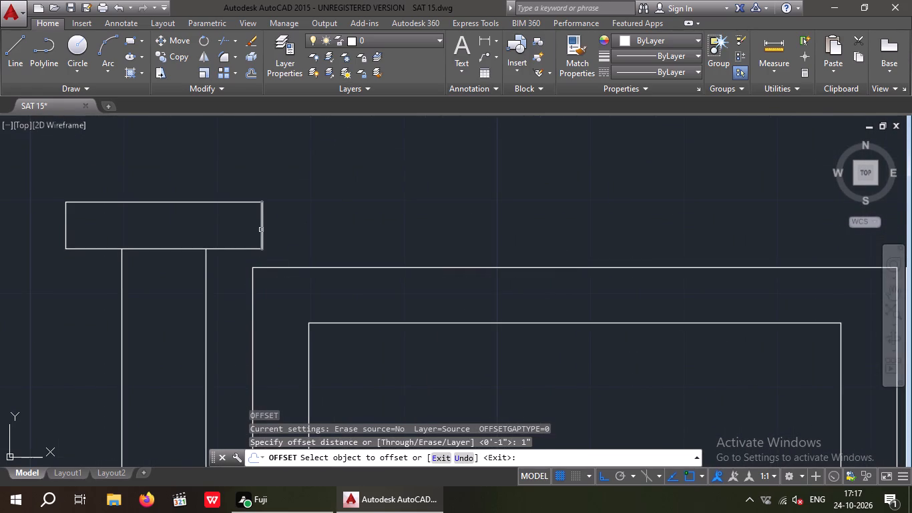
drag(262, 229, 238, 232)
click(227, 232)
drag(67, 228, 74, 229)
click(136, 218)
Offset both side lines of the right pillar's cap inward by the same 1".
scroll(130, 206, down, 3)
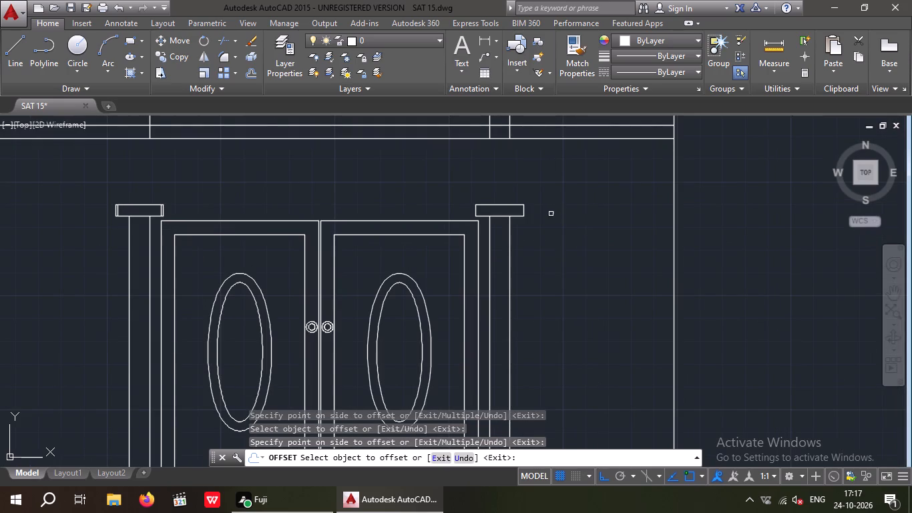
scroll(525, 212, up, 3)
drag(517, 211, 485, 216)
click(479, 214)
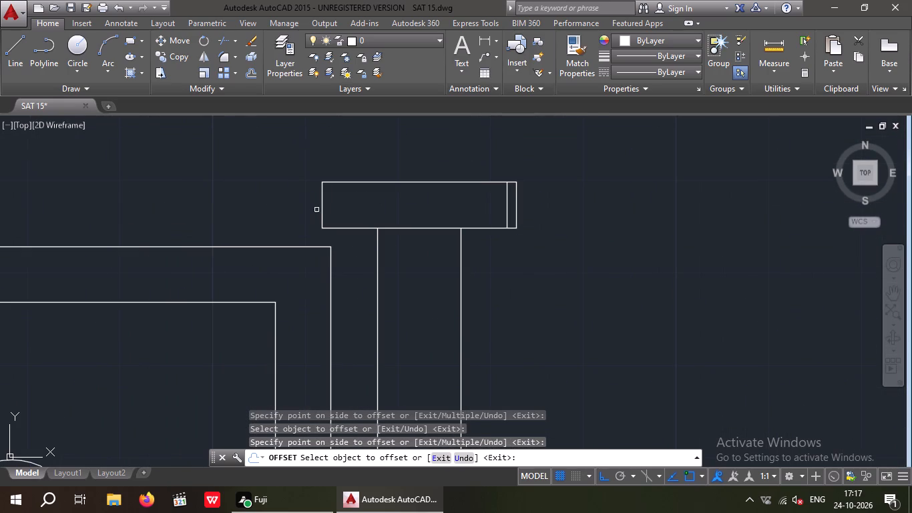
drag(320, 208, 342, 209)
click(394, 200)
key(Escape)
key(Escape)
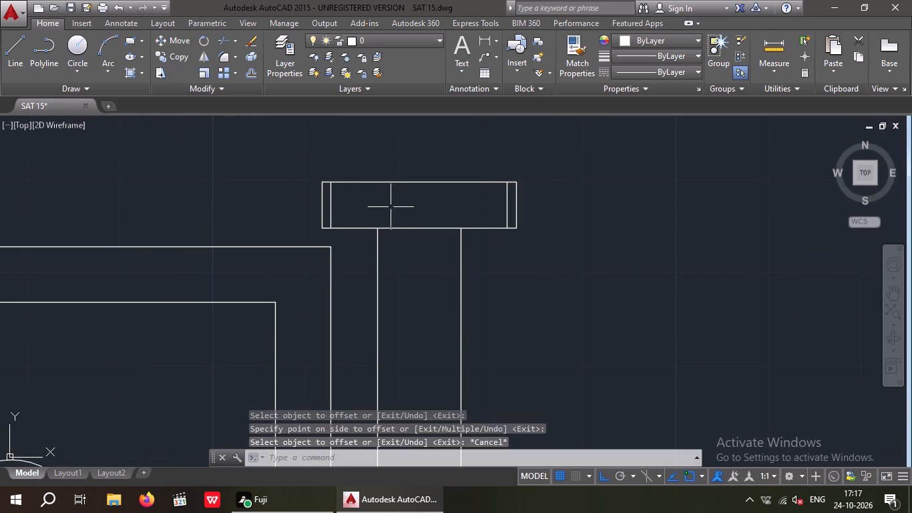
Trim the right cap's top and bottom lines beyond the inner verticals at both ends.
key(t)
text(R)
key(space)
key(space)
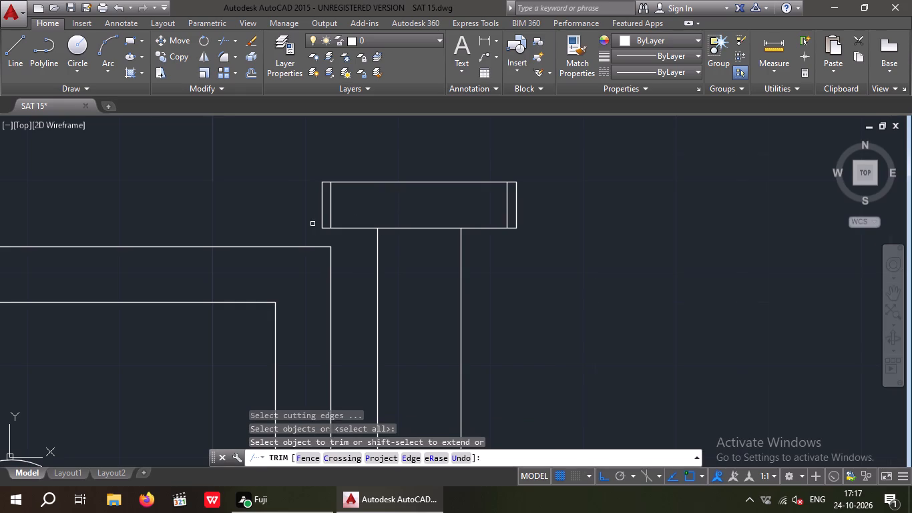
scroll(312, 224, up, 2)
drag(346, 242, 339, 229)
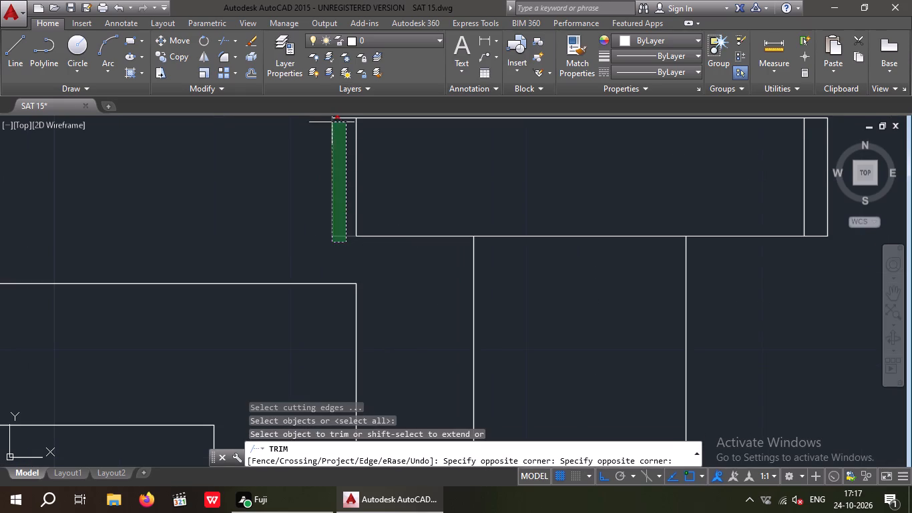
middle_drag(330, 132, 336, 180)
click(333, 153)
scroll(333, 150, down, 2)
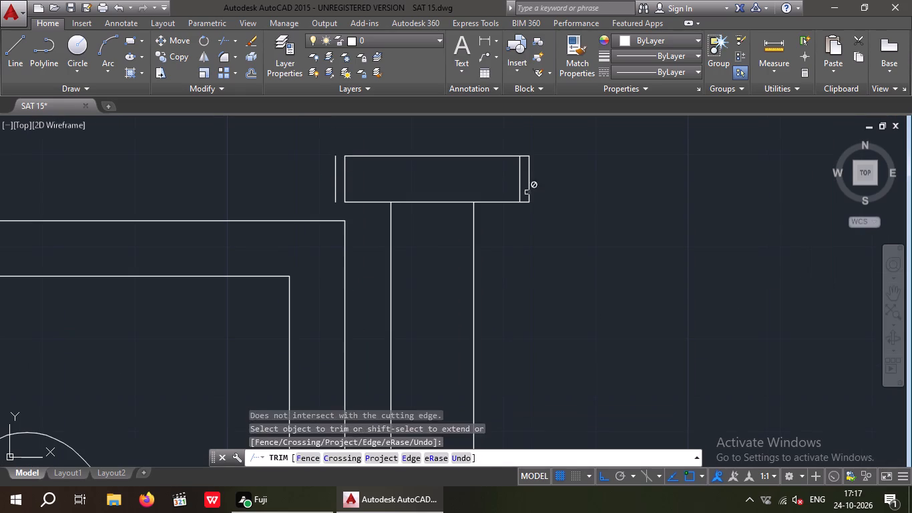
click(545, 208)
click(526, 152)
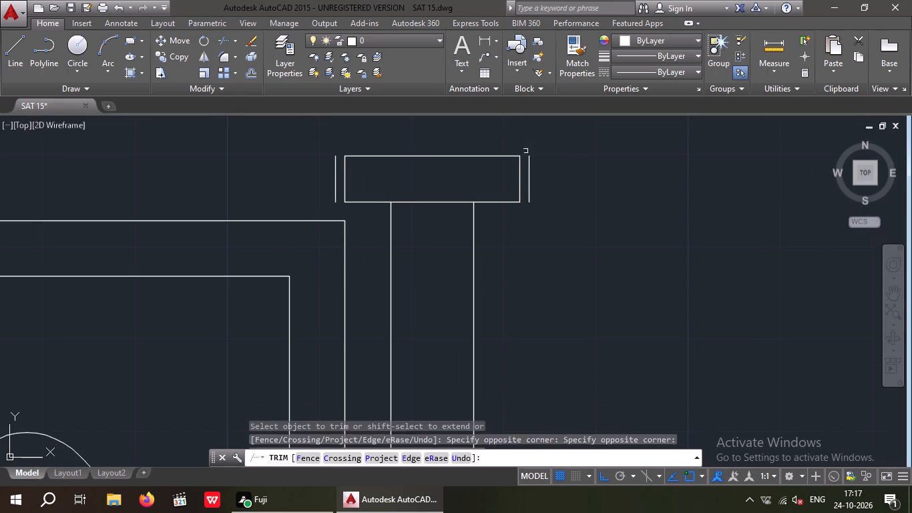
Trim the left cap's top and bottom lines beyond the inner verticals at both ends.
scroll(535, 146, down, 3)
scroll(149, 148, up, 3)
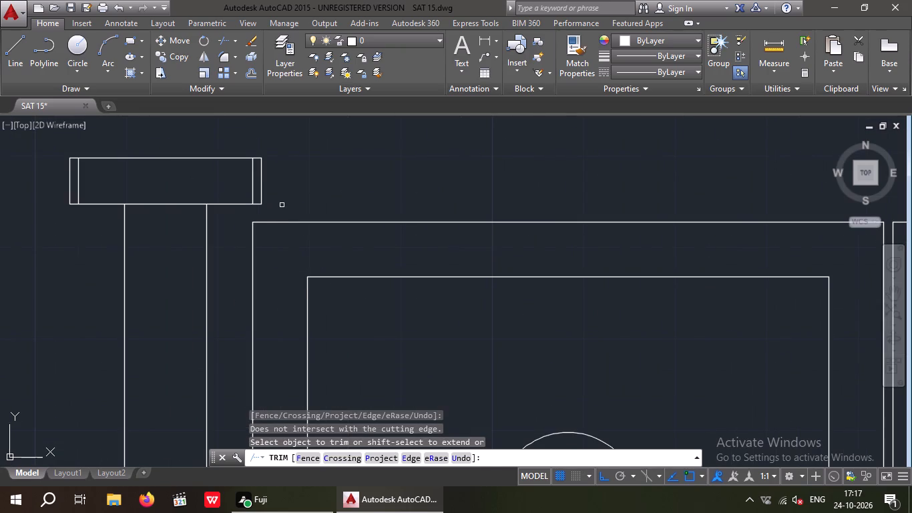
click(282, 205)
click(257, 150)
scroll(260, 150, down, 2)
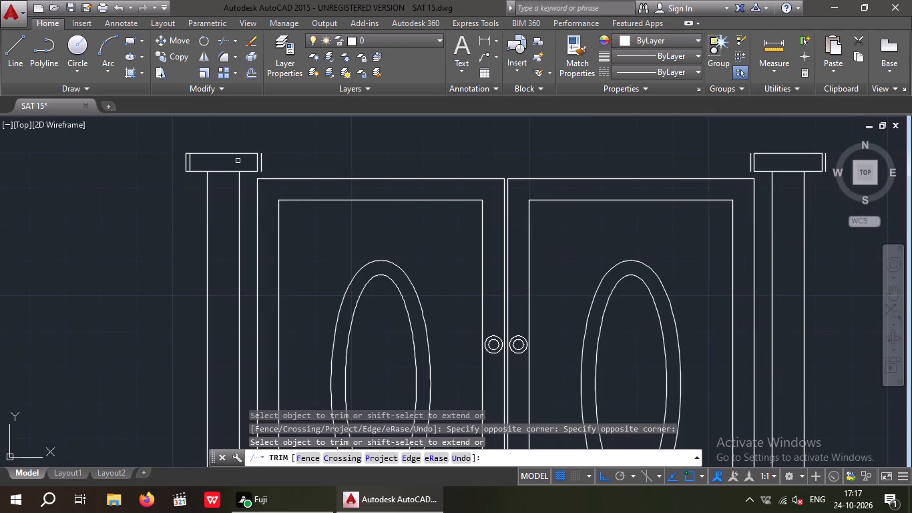
scroll(172, 157, up, 3)
click(226, 228)
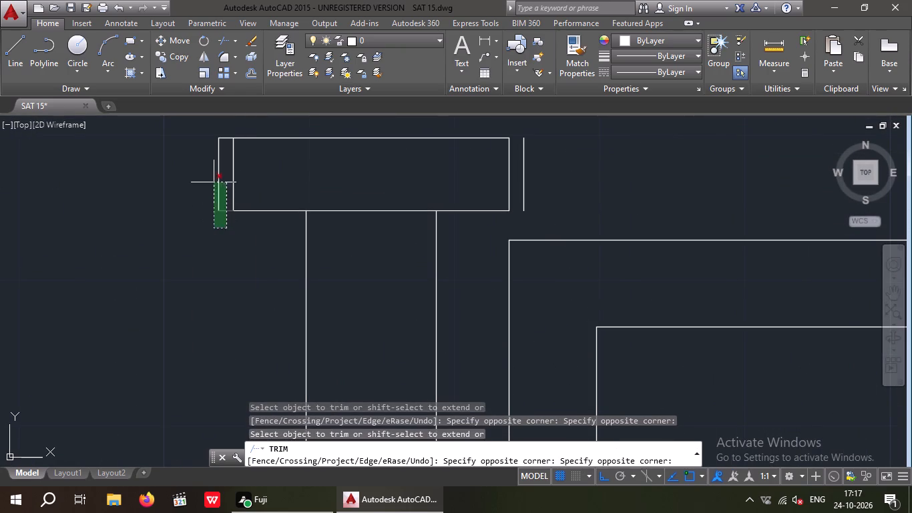
click(210, 130)
scroll(204, 146, down, 2)
key(Escape)
Delete the detached outer side lines beside both pillar caps.
scroll(206, 142, up, 2)
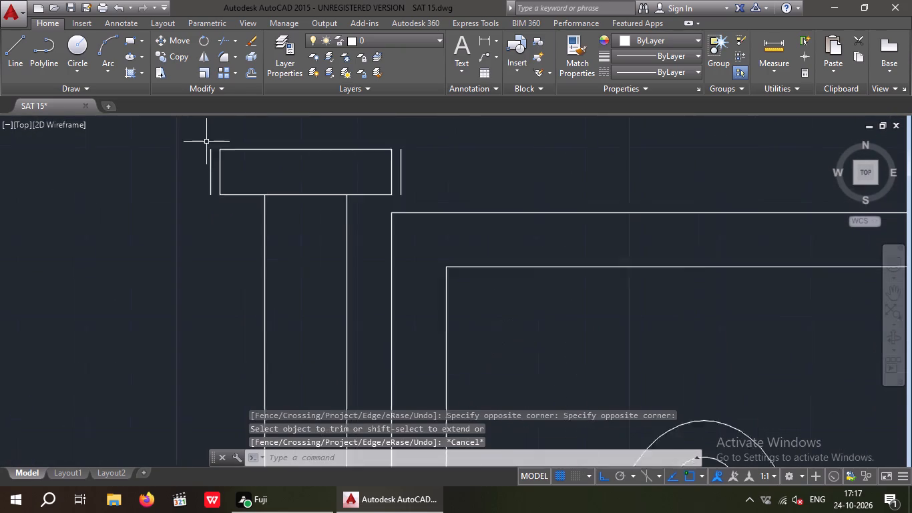
scroll(206, 142, up, 1)
drag(226, 162, 202, 194)
click(198, 199)
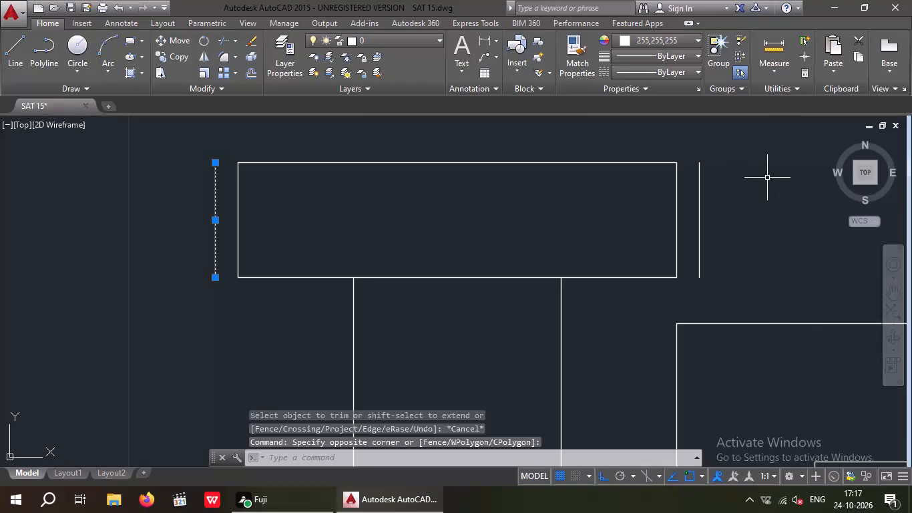
drag(726, 165, 713, 203)
click(692, 222)
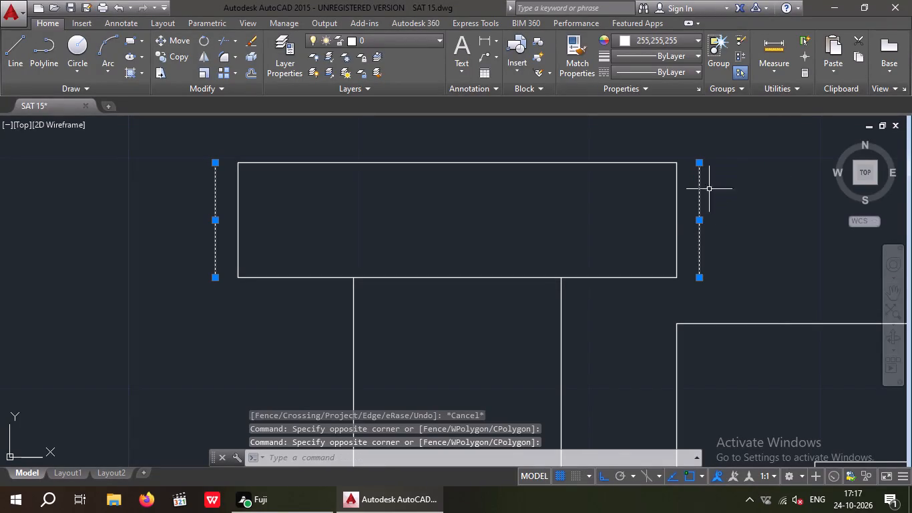
scroll(709, 185, down, 1)
middle_drag(704, 185, 381, 195)
scroll(413, 176, down, 2)
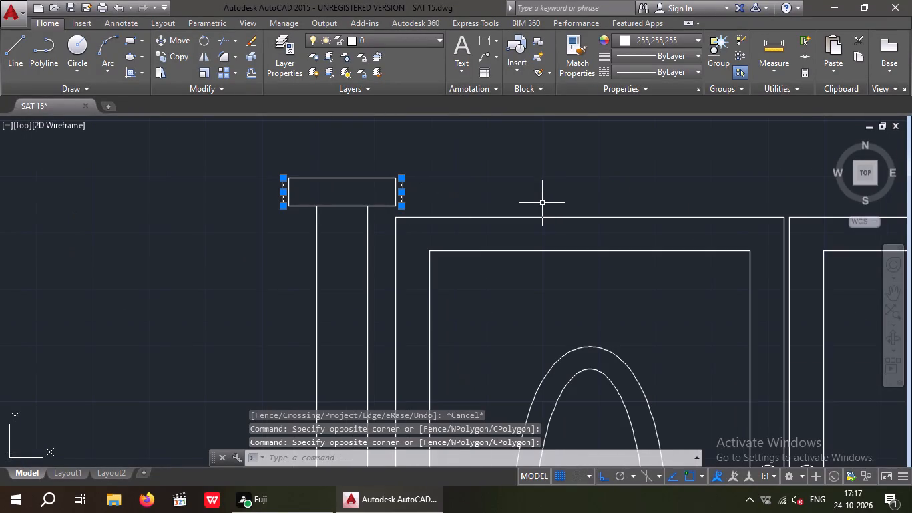
middle_drag(541, 194, 375, 222)
scroll(399, 198, down, 2)
middle_drag(468, 199, 415, 199)
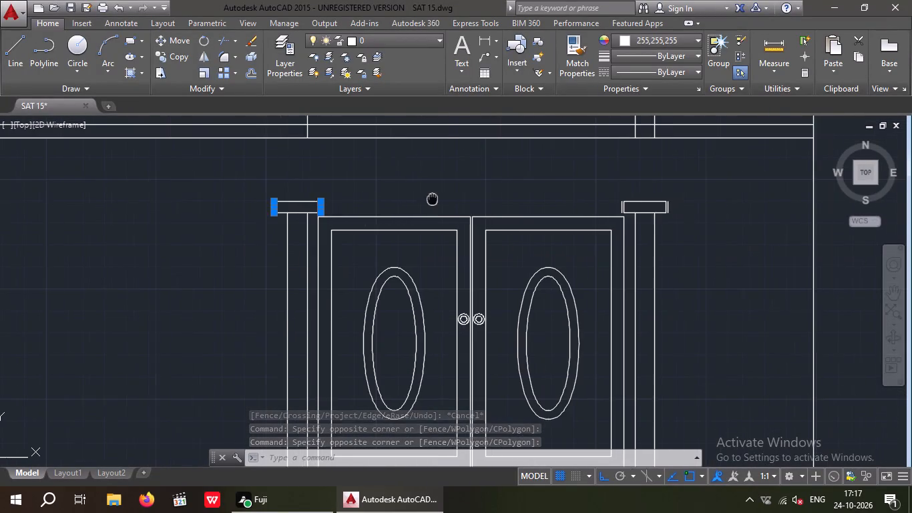
middle_drag(415, 199, 266, 199)
scroll(437, 209, up, 4)
drag(409, 150, 390, 180)
click(376, 192)
scroll(370, 170, down, 2)
scroll(515, 168, up, 3)
drag(511, 148, 499, 160)
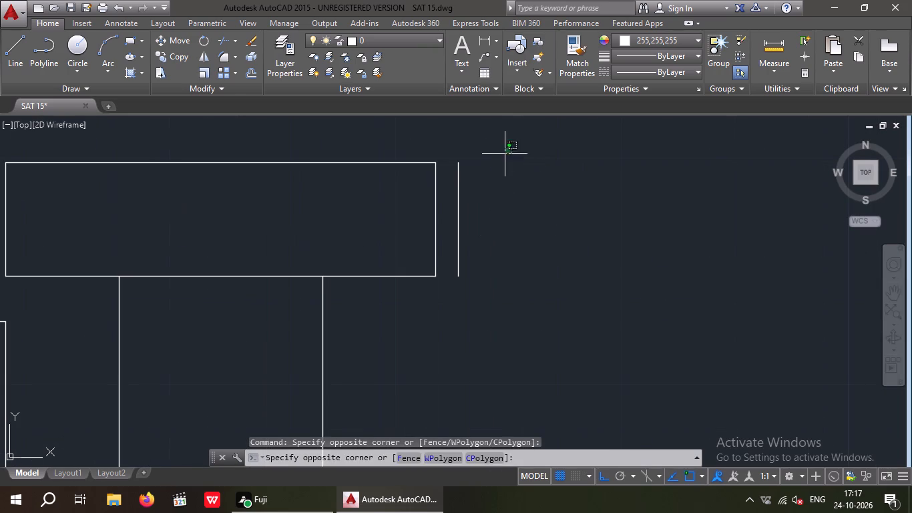
drag(499, 160, 458, 204)
click(457, 205)
key(Delete)
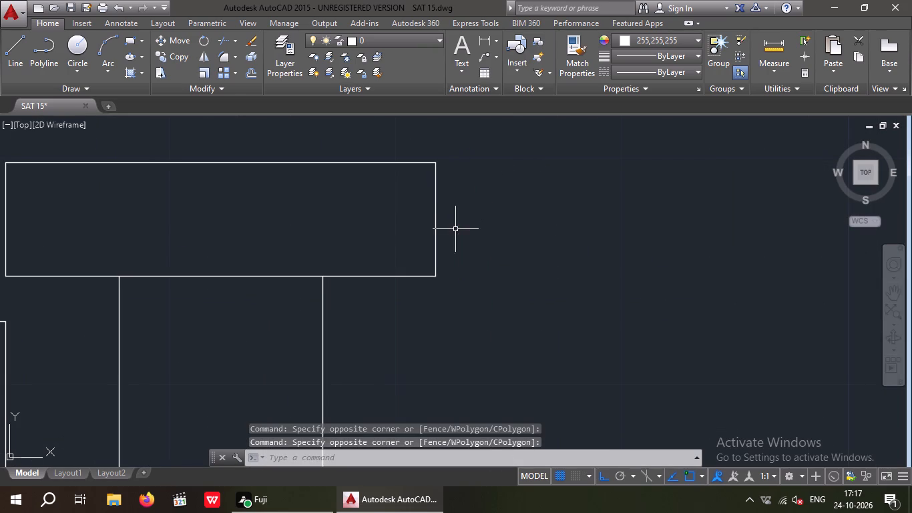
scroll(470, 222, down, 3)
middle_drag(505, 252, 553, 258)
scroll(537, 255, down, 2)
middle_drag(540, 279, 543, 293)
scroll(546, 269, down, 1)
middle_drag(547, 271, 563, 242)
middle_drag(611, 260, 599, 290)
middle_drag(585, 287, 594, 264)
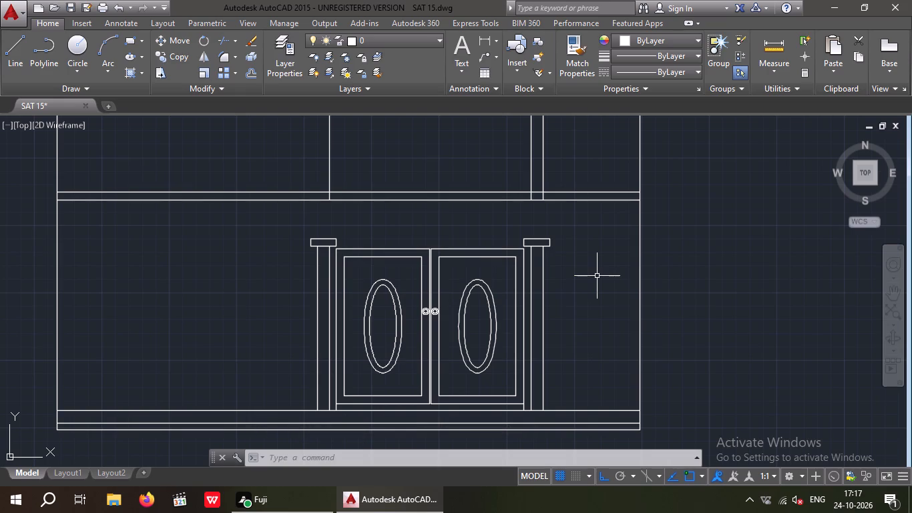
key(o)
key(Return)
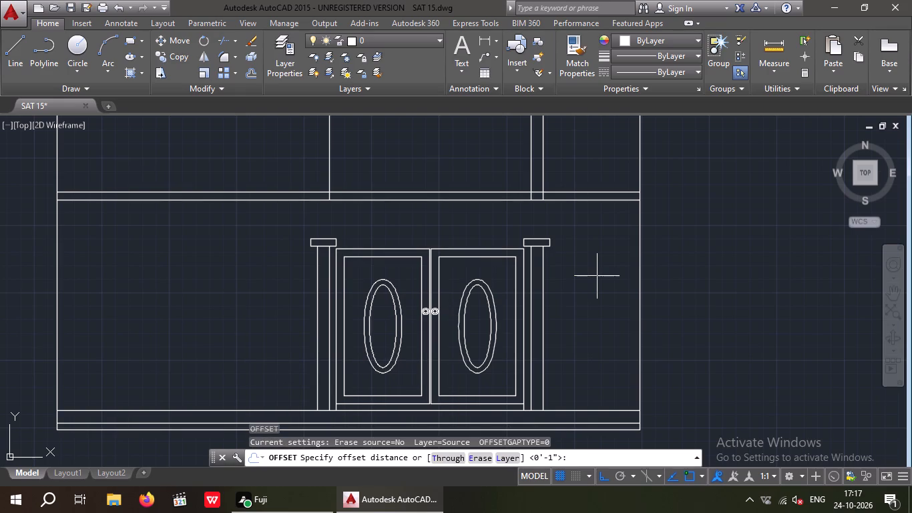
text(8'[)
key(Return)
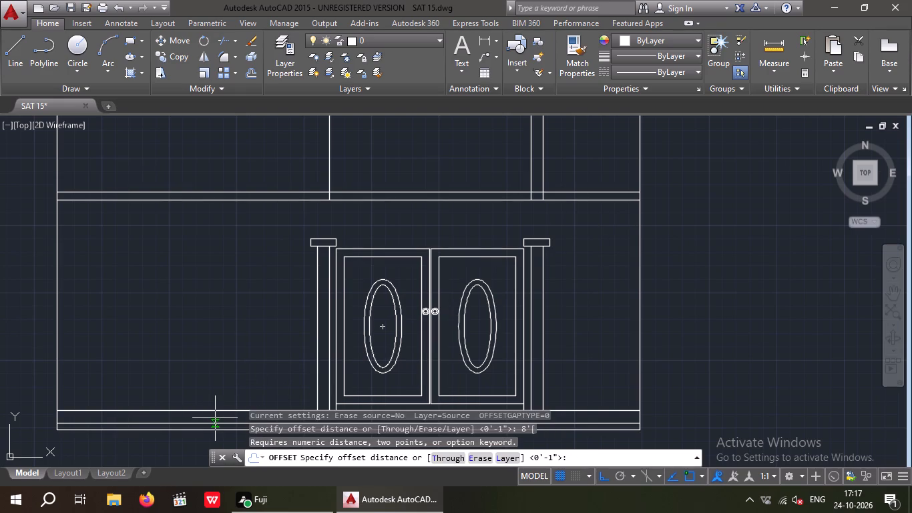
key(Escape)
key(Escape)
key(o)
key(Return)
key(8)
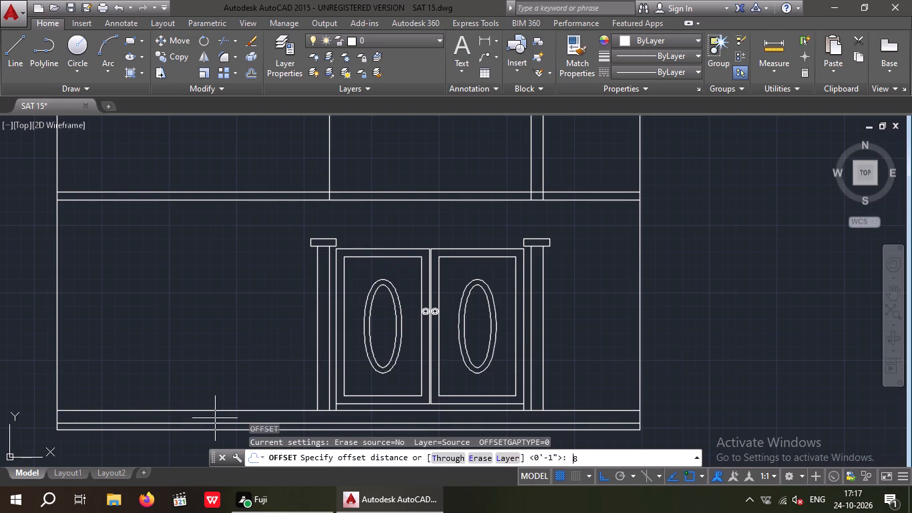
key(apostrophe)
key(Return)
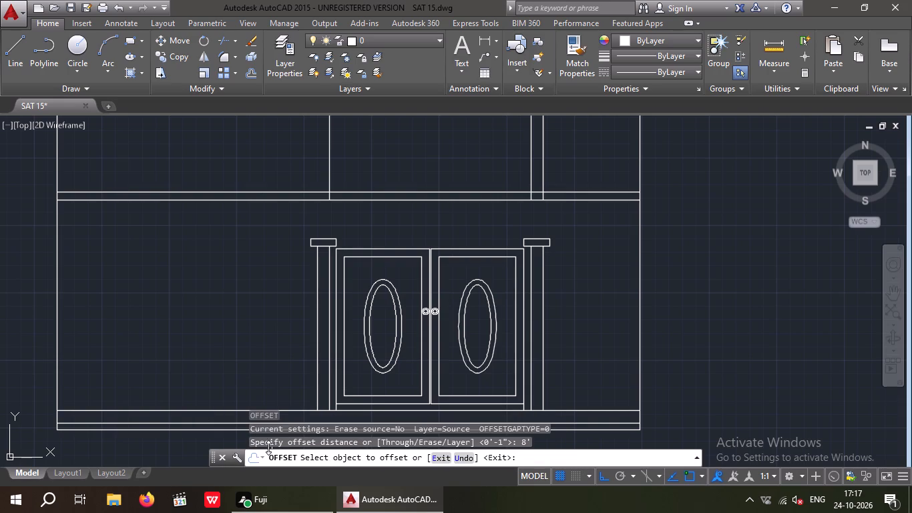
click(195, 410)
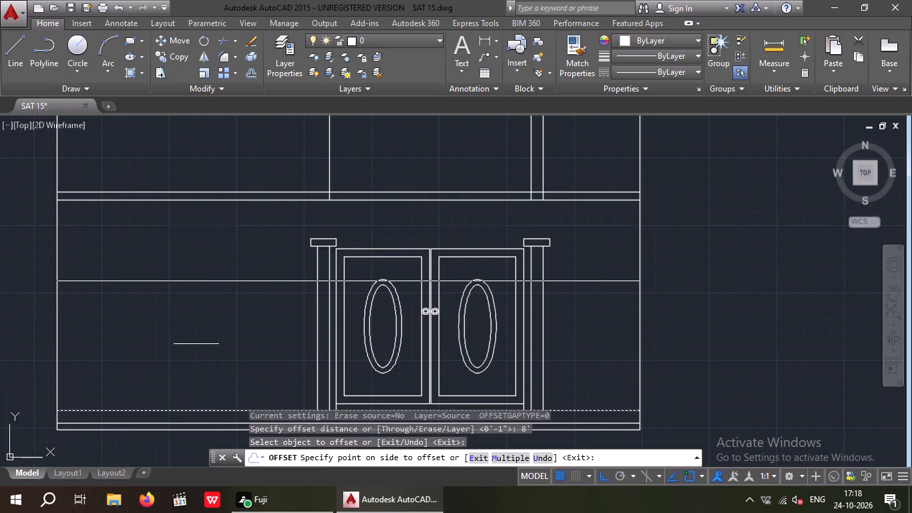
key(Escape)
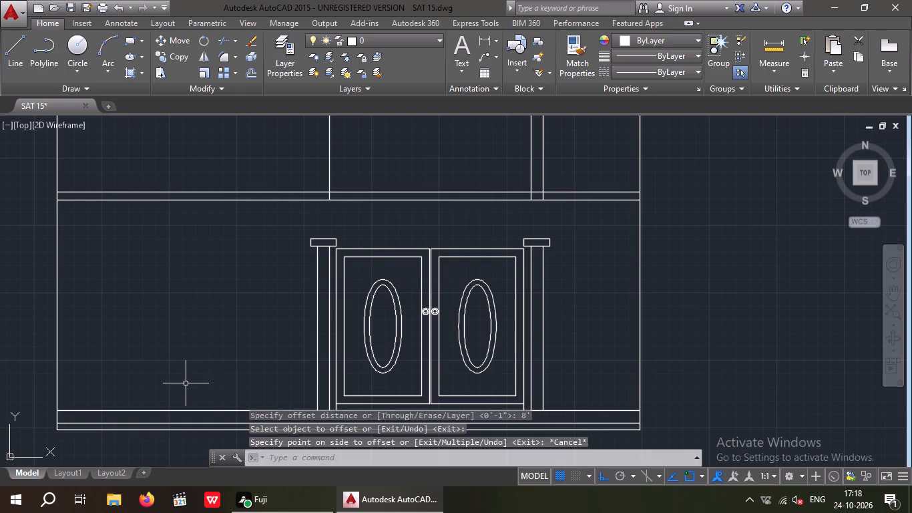
Offset the ground-floor base line, on which the gate pillars stand, upward by 9' for the boundary wall top.
key(o)
key(Return)
text(9')
key(Return)
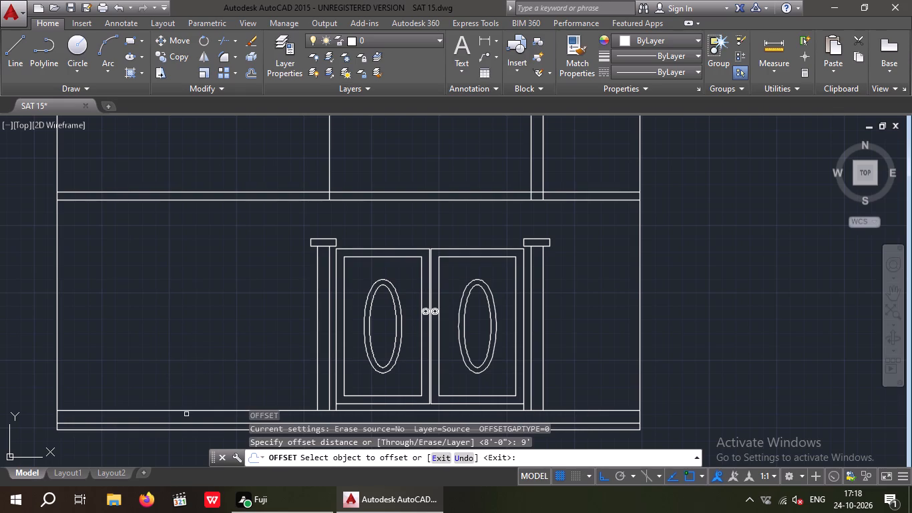
drag(190, 409, 190, 403)
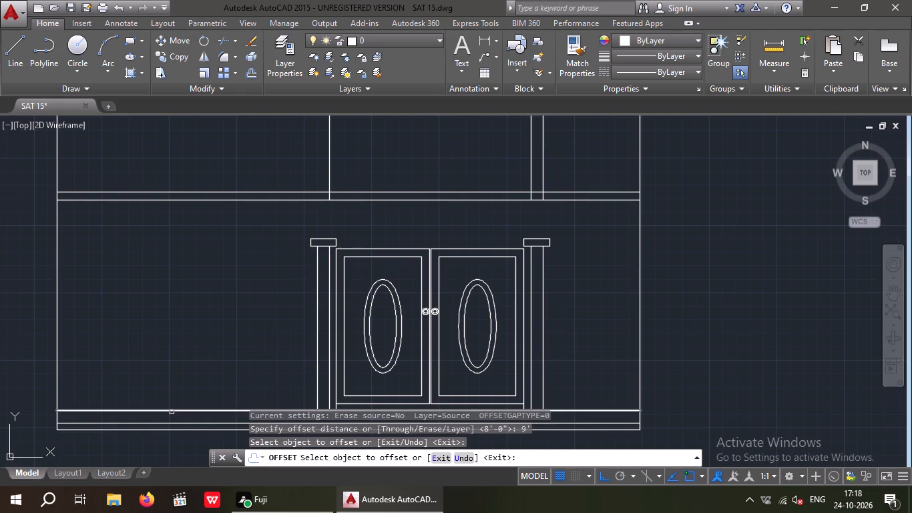
drag(172, 412, 172, 401)
click(167, 356)
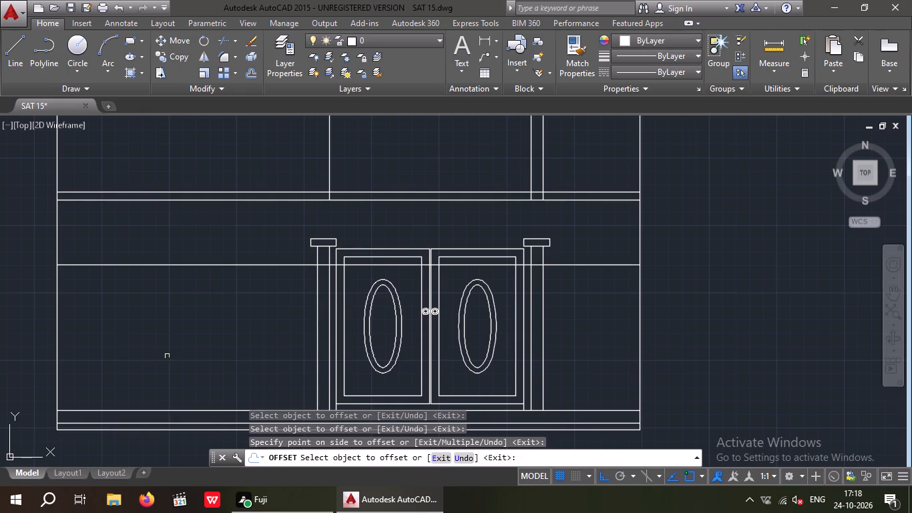
key(Escape)
key(Escape)
Trim the 9' wall line where it crosses inside the left and right gate pillars.
key(t)
key(r)
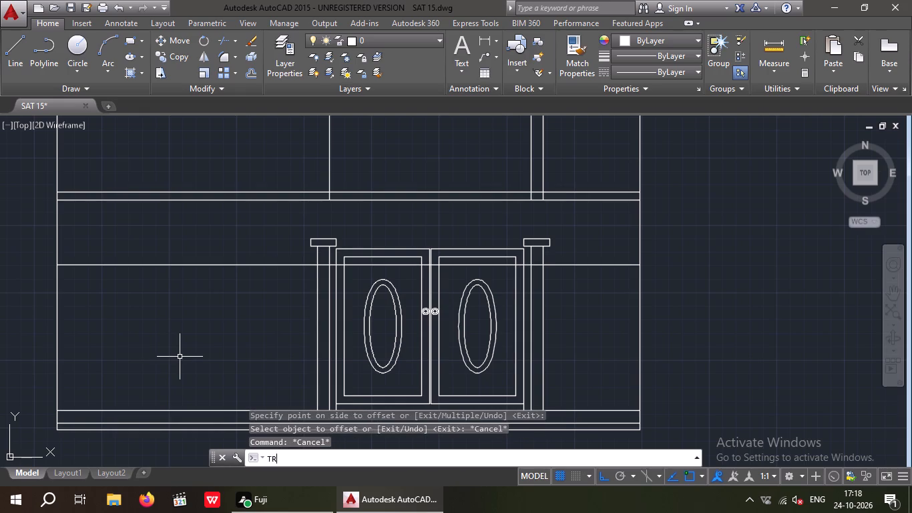
key(space)
key(space)
scroll(334, 256, up, 2)
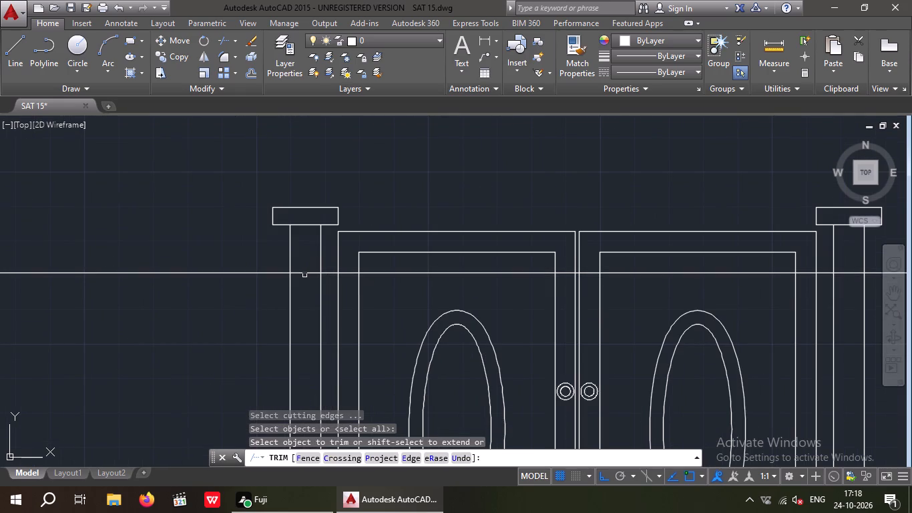
click(304, 273)
scroll(304, 267, down, 3)
scroll(451, 271, up, 3)
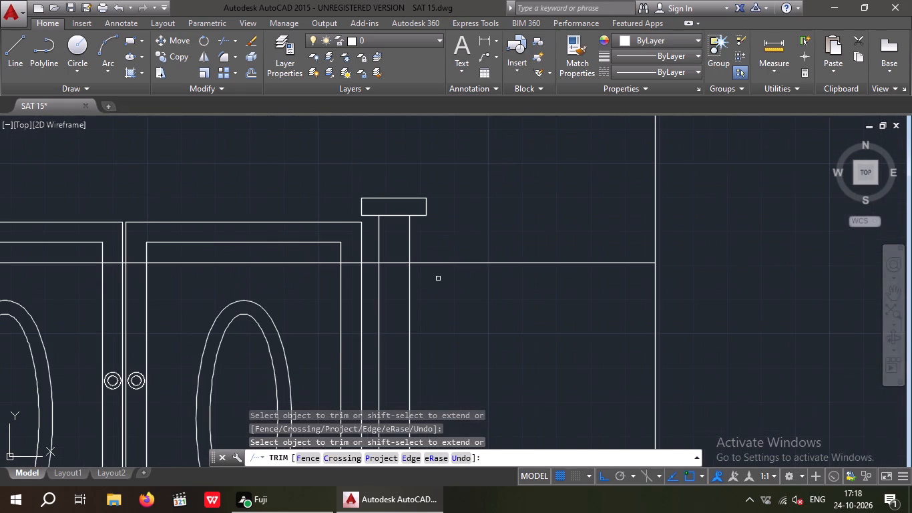
click(401, 264)
key(Escape)
key(Escape)
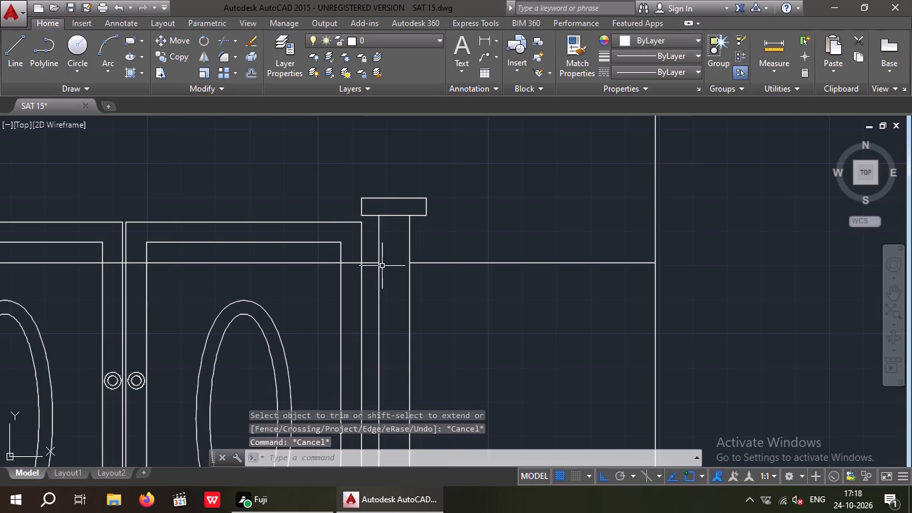
Delete the remaining wall line segment that runs across the gate between the two pillars.
scroll(382, 265, up, 2)
drag(353, 273, 350, 267)
click(340, 241)
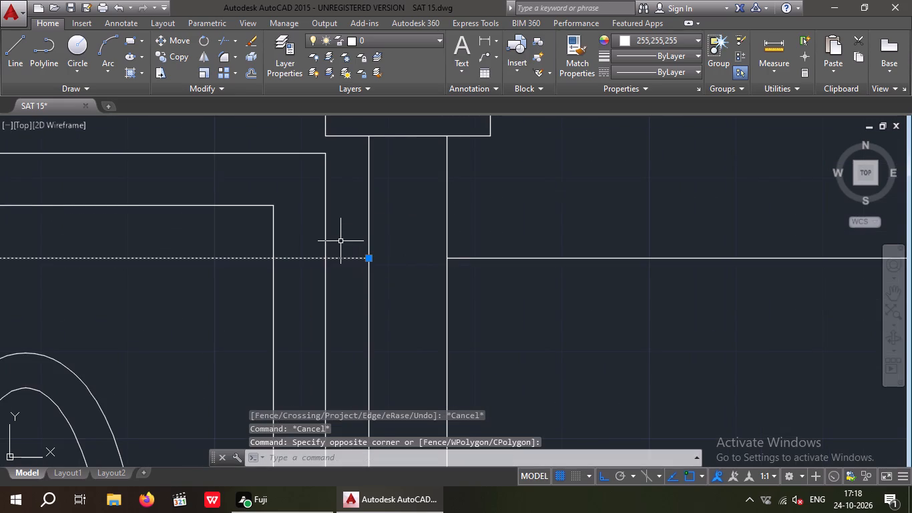
key(Delete)
scroll(351, 269, down, 5)
middle_drag(402, 294, 425, 293)
scroll(427, 297, down, 1)
middle_drag(439, 315, 443, 325)
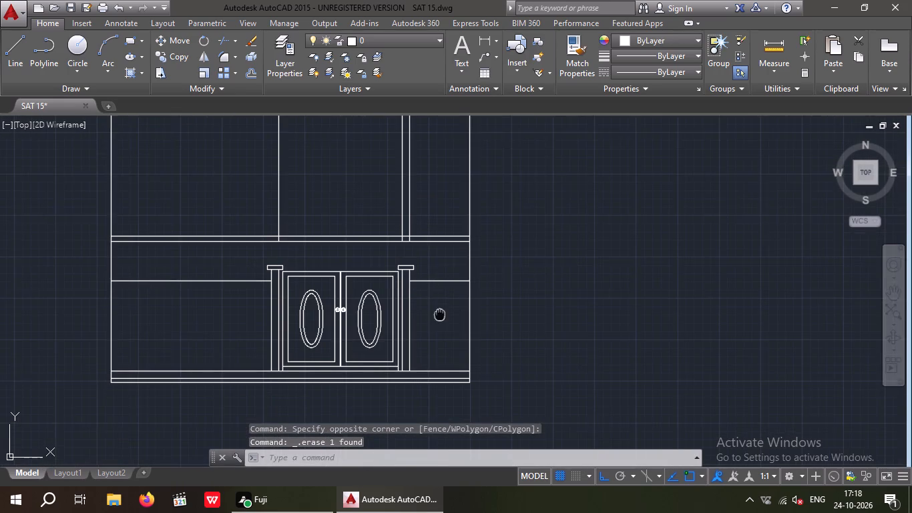
middle_drag(443, 325, 445, 331)
scroll(454, 321, down, 2)
middle_drag(450, 346, 450, 366)
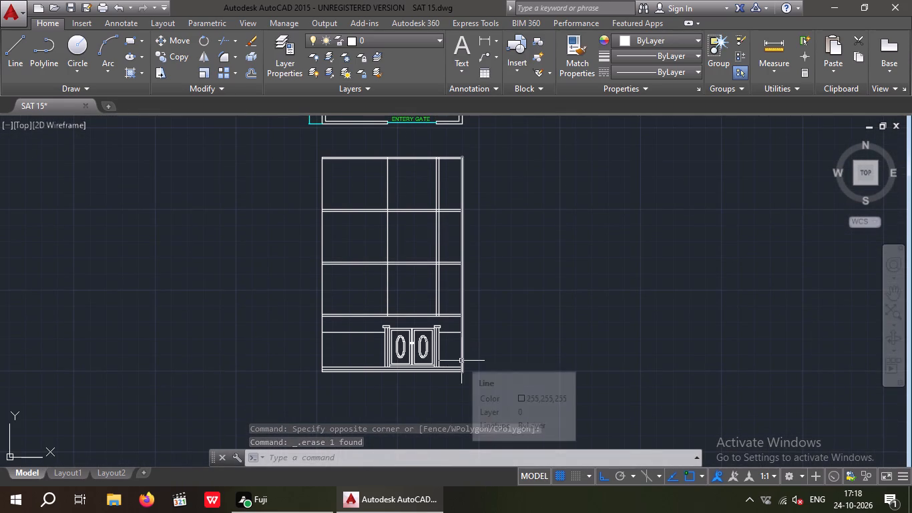
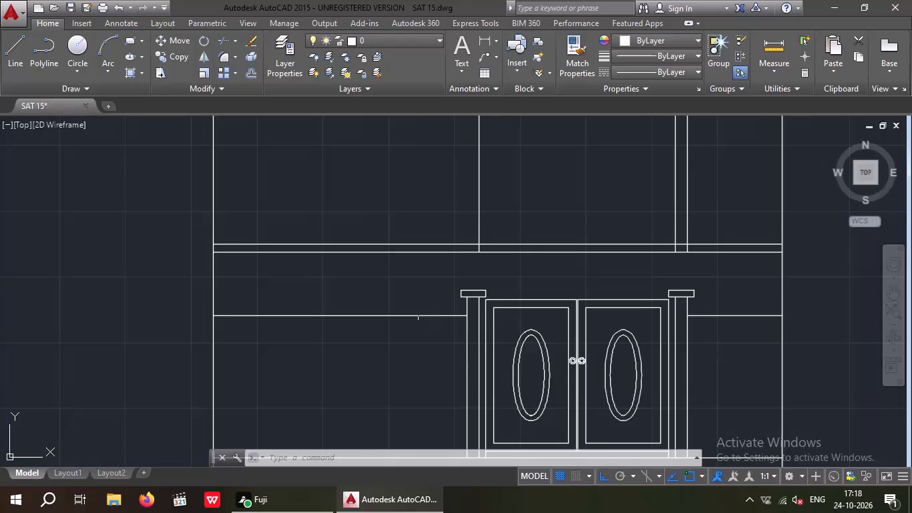
Offset the 9' boundary wall lines on both sides of the gate upward by 5".
key(o)
key(Return)
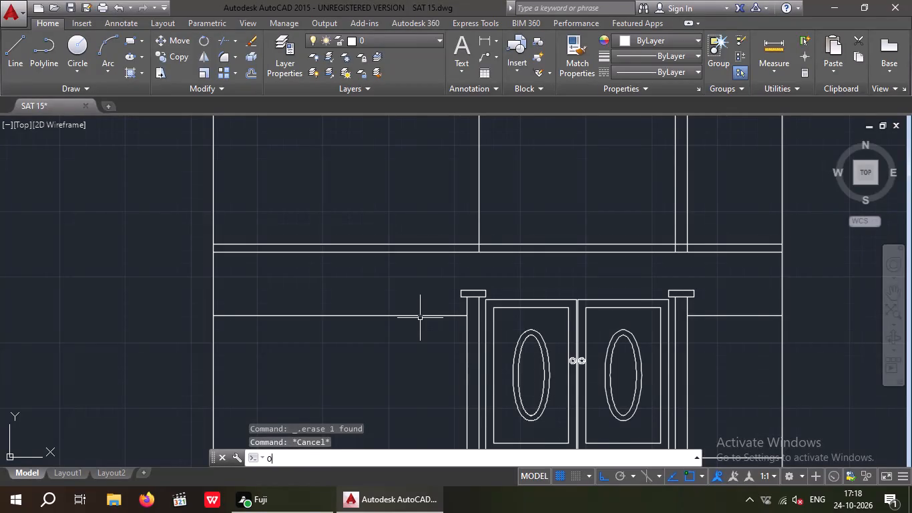
text(5")
key(Return)
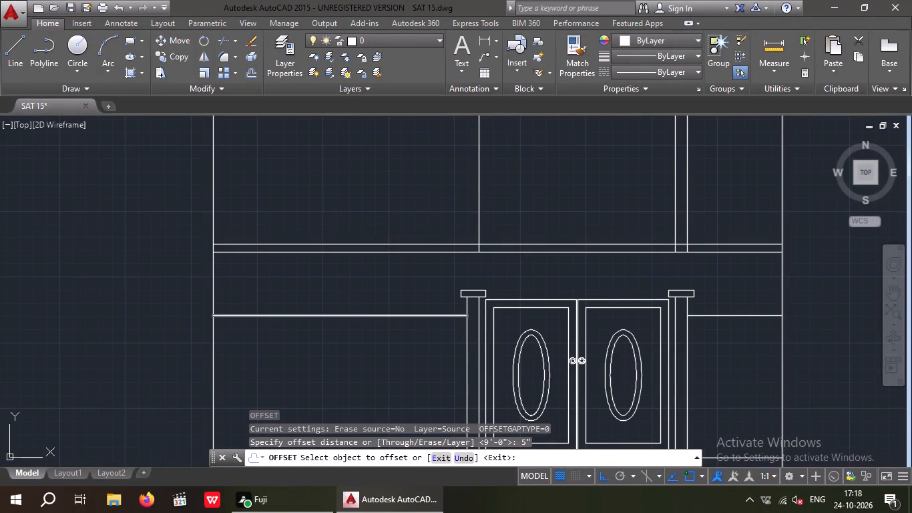
drag(355, 315, 351, 302)
click(348, 287)
scroll(346, 291, down, 2)
scroll(499, 303, up, 3)
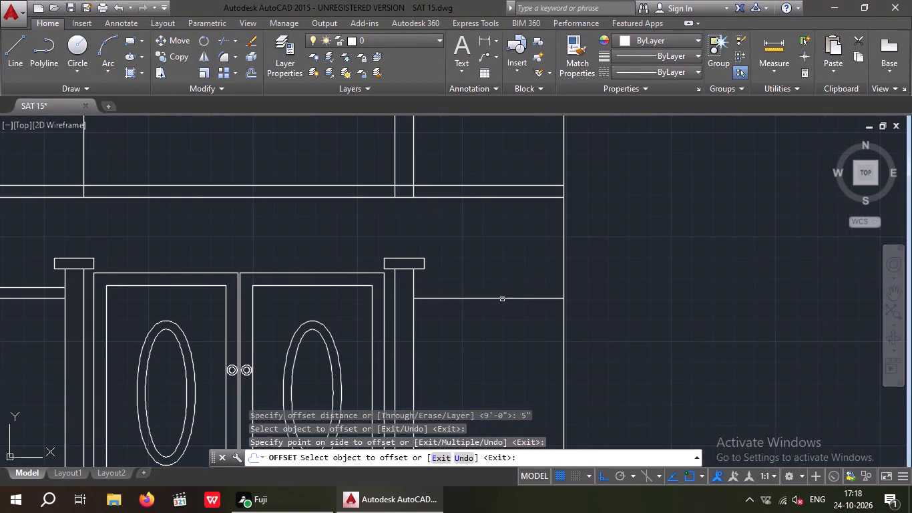
drag(495, 298, 489, 281)
click(488, 272)
scroll(487, 273, down, 2)
middle_drag(492, 297, 490, 327)
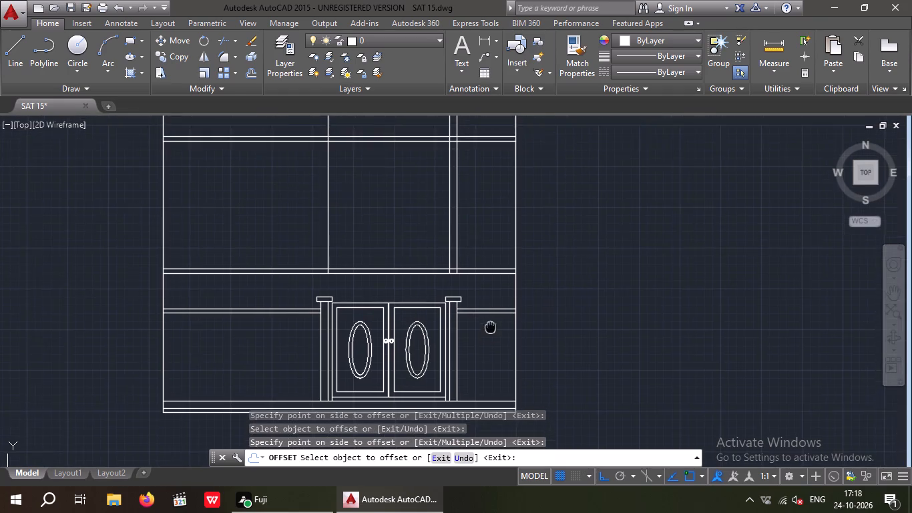
scroll(502, 306, down, 1)
middle_drag(499, 315, 498, 323)
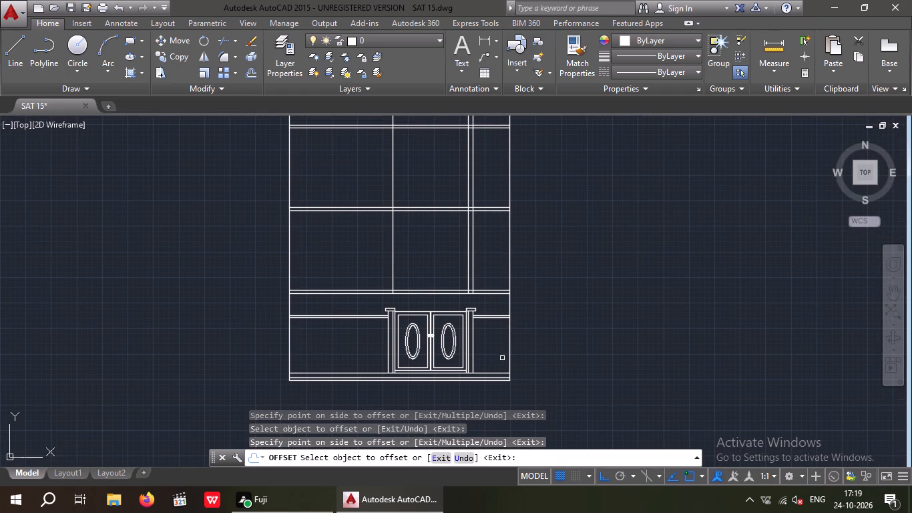
middle_drag(513, 352, 503, 397)
scroll(519, 344, down, 1)
middle_drag(519, 344, 513, 324)
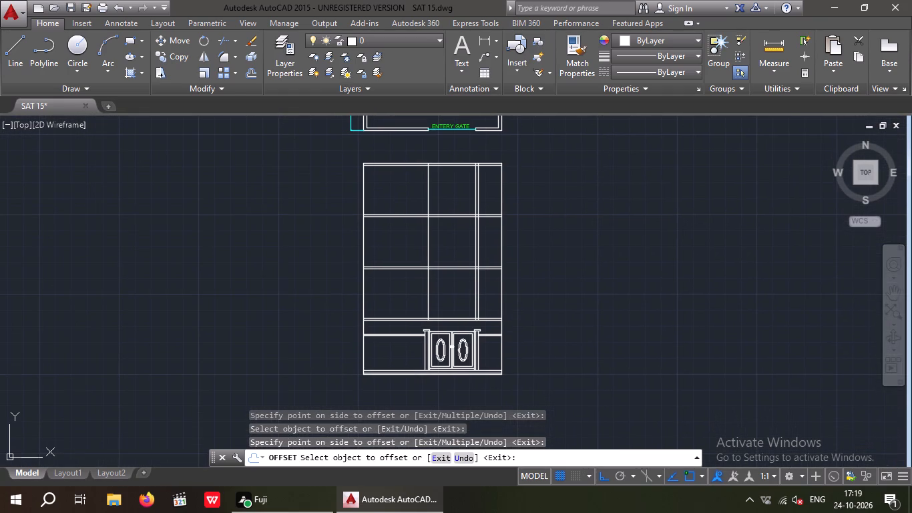
key(Escape)
key(Escape)
key(Escape)
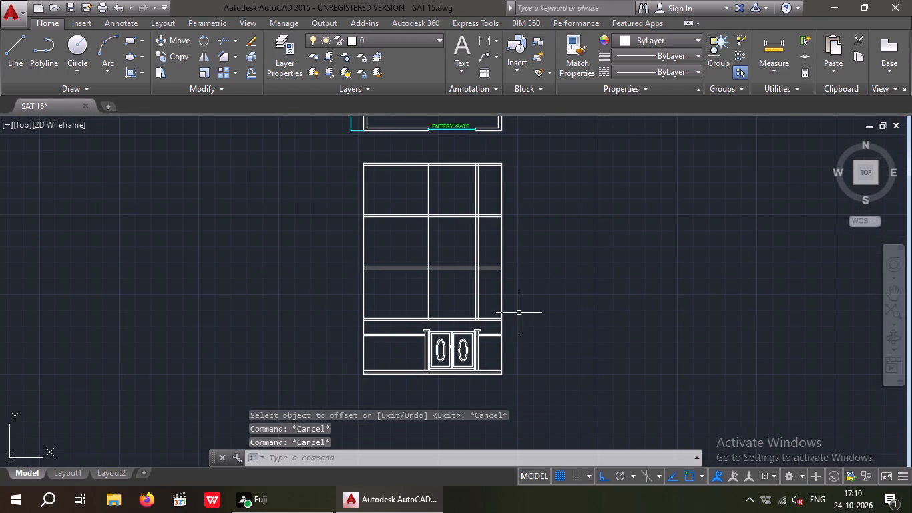
Offset the left and right outer side lines of the elevation outward by 1'.
key(o)
key(Return)
key(1)
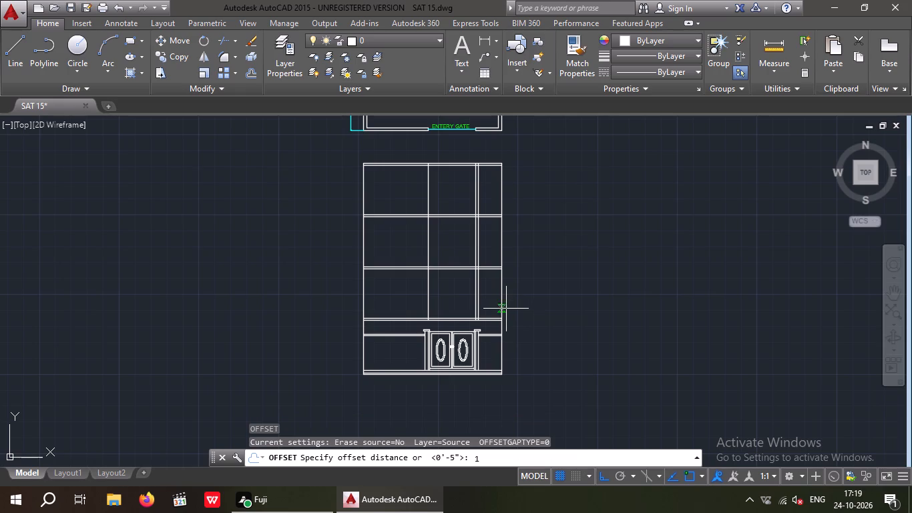
key(apostrophe)
key(Return)
scroll(503, 291, up, 2)
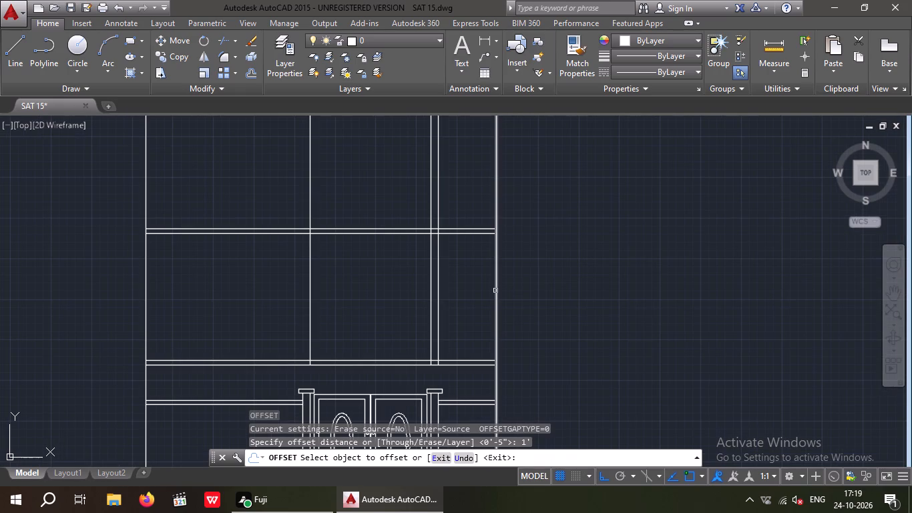
drag(496, 290, 503, 290)
click(574, 287)
scroll(572, 276, down, 2)
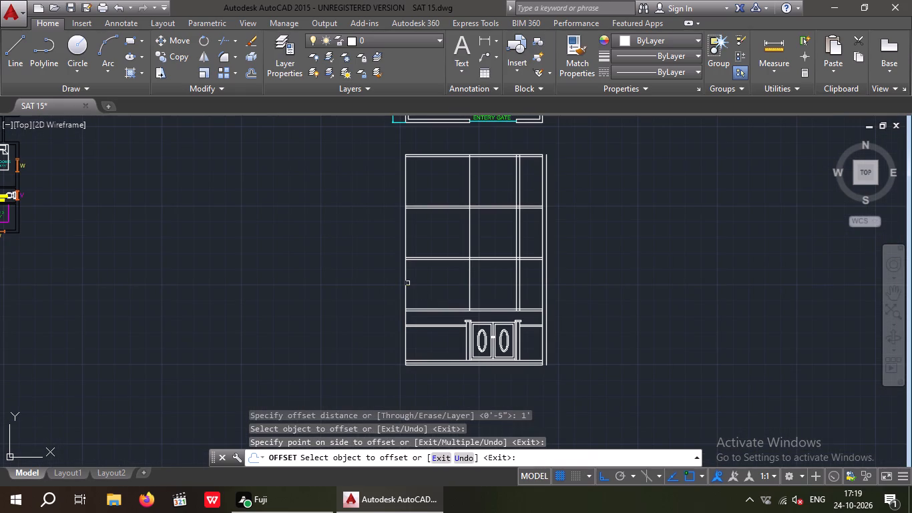
drag(406, 285, 378, 299)
click(370, 300)
key(Escape)
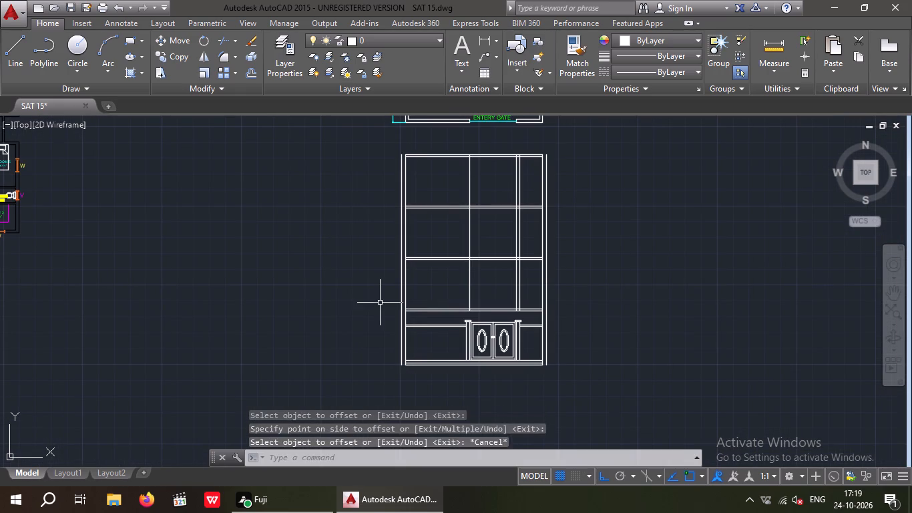
key(Escape)
Extend both slab lines just above the gate to the 1' offset lines on the left and right.
key(e)
text(X)
key(space)
key(space)
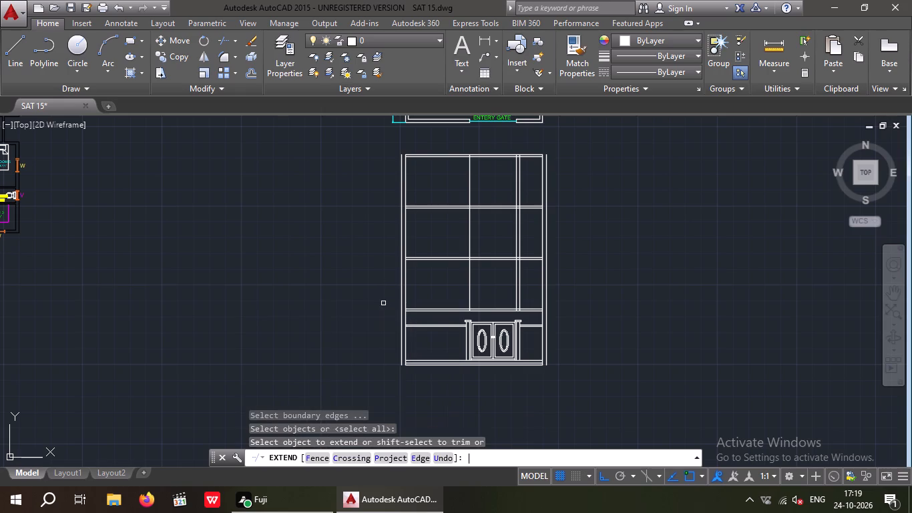
scroll(433, 317, up, 3)
drag(392, 319, 379, 309)
click(359, 280)
scroll(363, 271, down, 2)
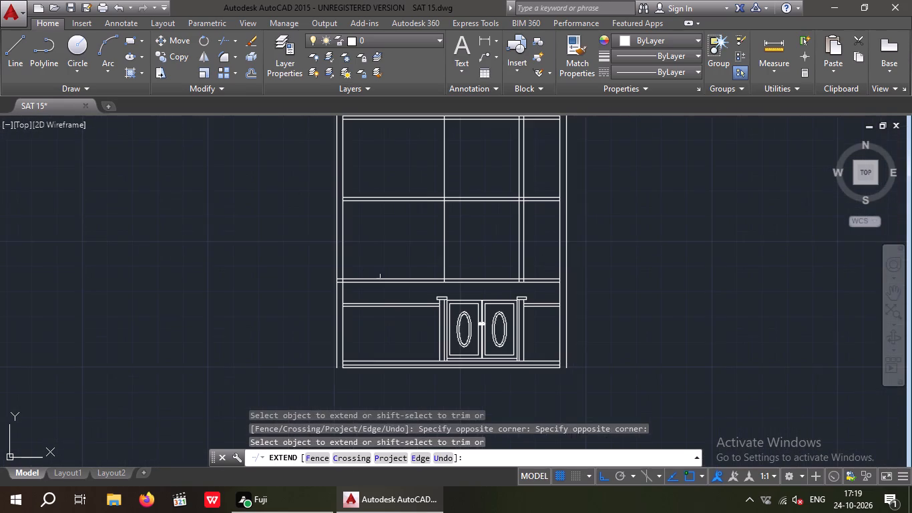
scroll(543, 288, up, 2)
drag(560, 289, 555, 274)
click(545, 226)
scroll(542, 228, down, 1)
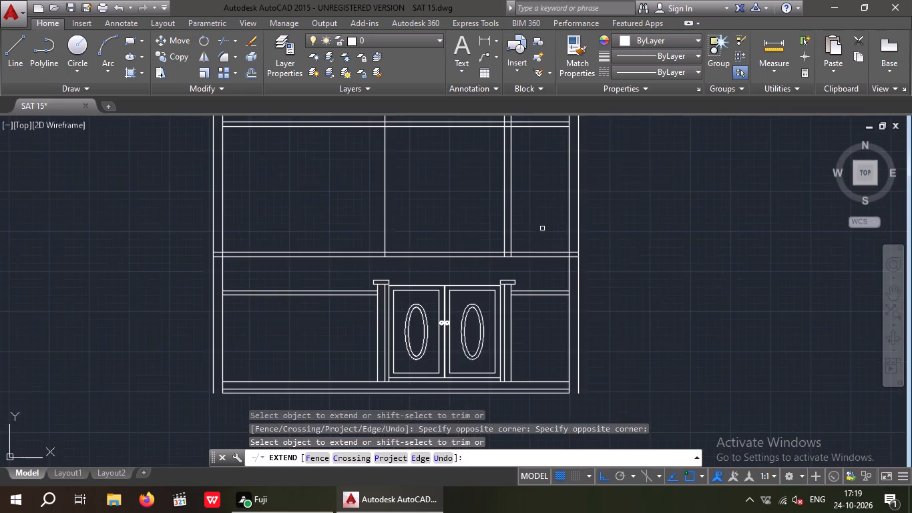
middle_drag(542, 238, 528, 313)
scroll(527, 271, down, 2)
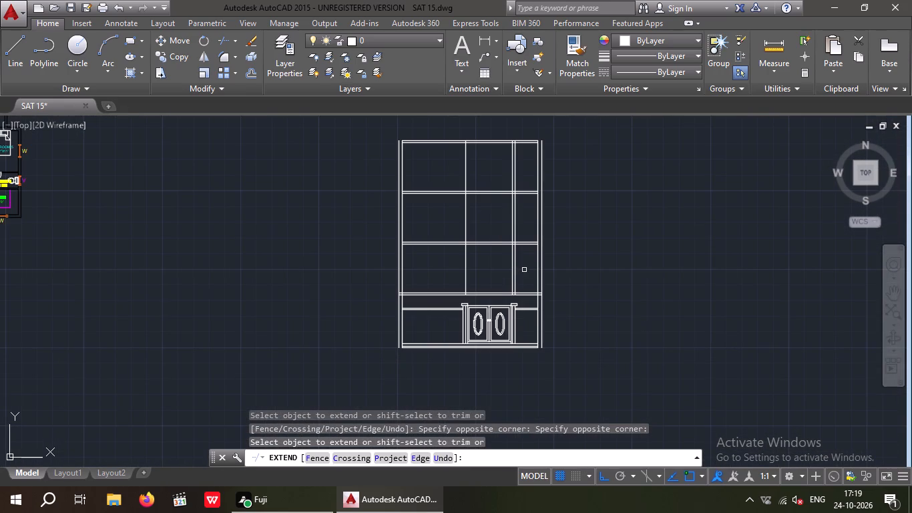
key(Escape)
Delete the right-hand line of the closely spaced vertical pair in the upper storeys.
scroll(521, 266, up, 3)
drag(524, 259, 503, 288)
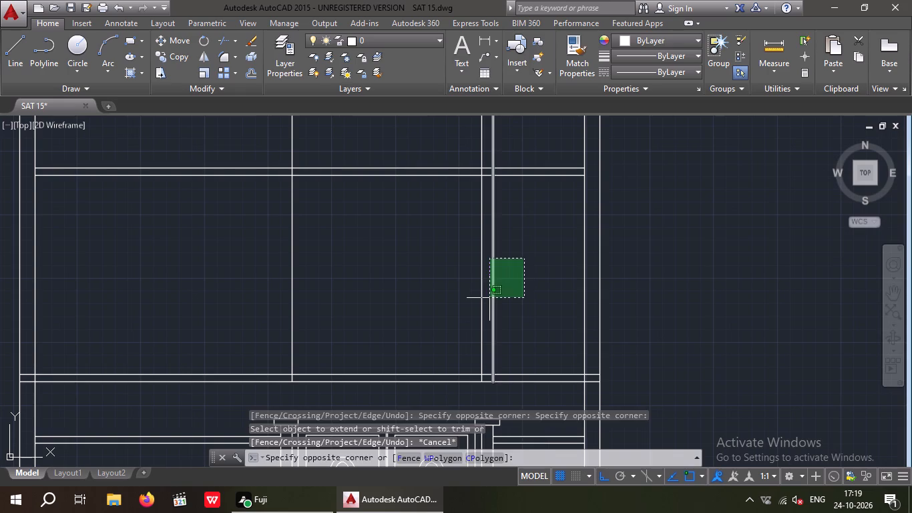
click(489, 298)
key(Delete)
scroll(489, 298, down, 3)
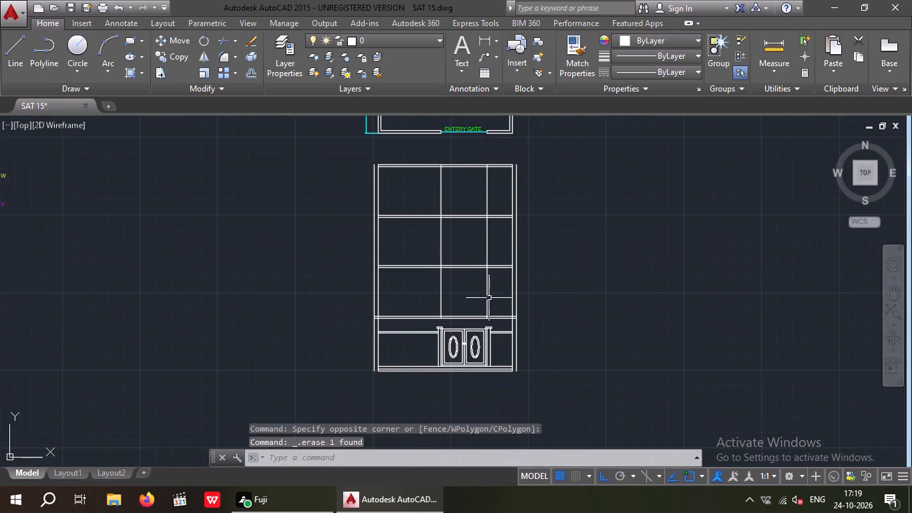
middle_drag(491, 319, 493, 325)
key(Escape)
key(Escape)
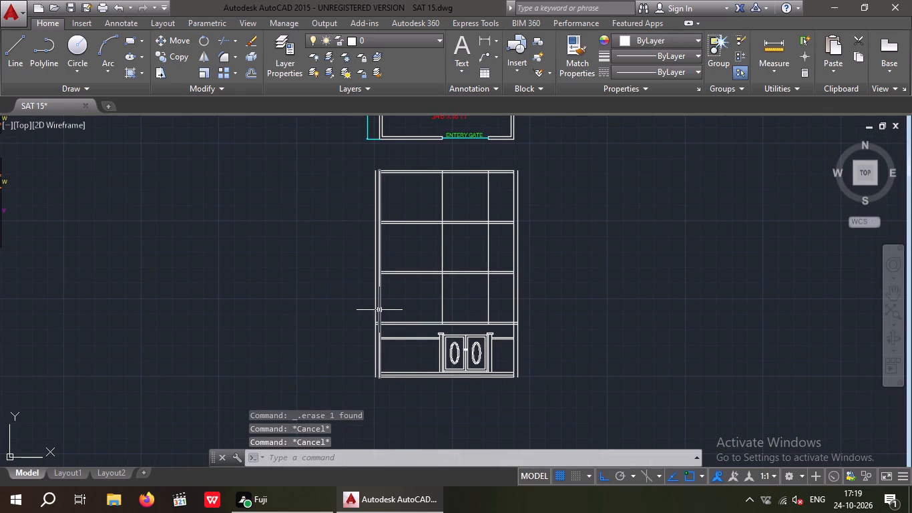
Extend both lines of the second slab above the gate to the outer offset lines on both sides.
text(EX)
key(space)
key(space)
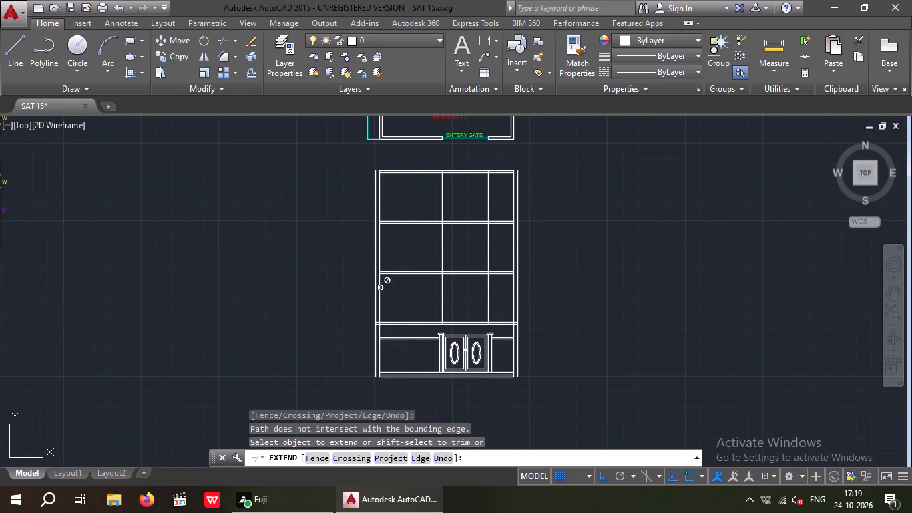
scroll(399, 274, up, 3)
drag(406, 311, 381, 279)
click(363, 221)
scroll(367, 222, down, 2)
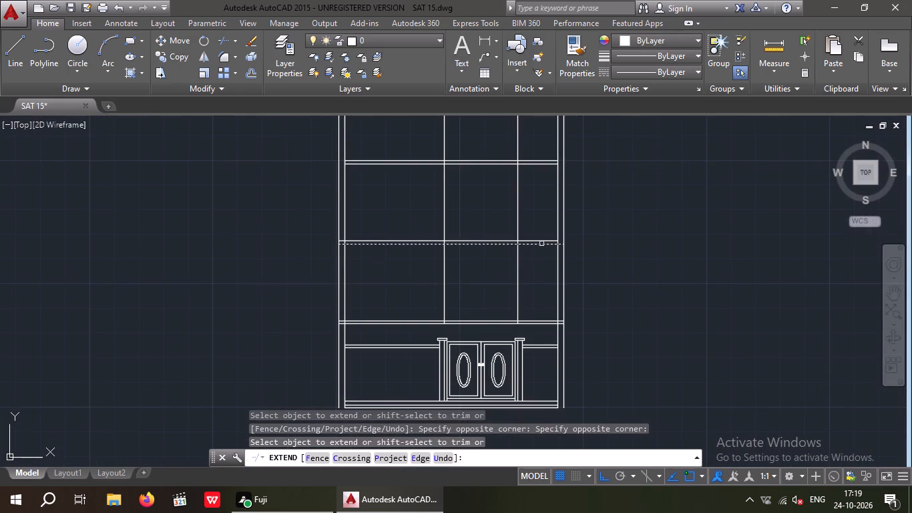
scroll(542, 244, up, 2)
drag(555, 271, 552, 246)
click(551, 190)
scroll(545, 200, down, 2)
Extend both lines of the third slab above the gate to the outer offset lines on both sides.
middle_drag(455, 253, 463, 368)
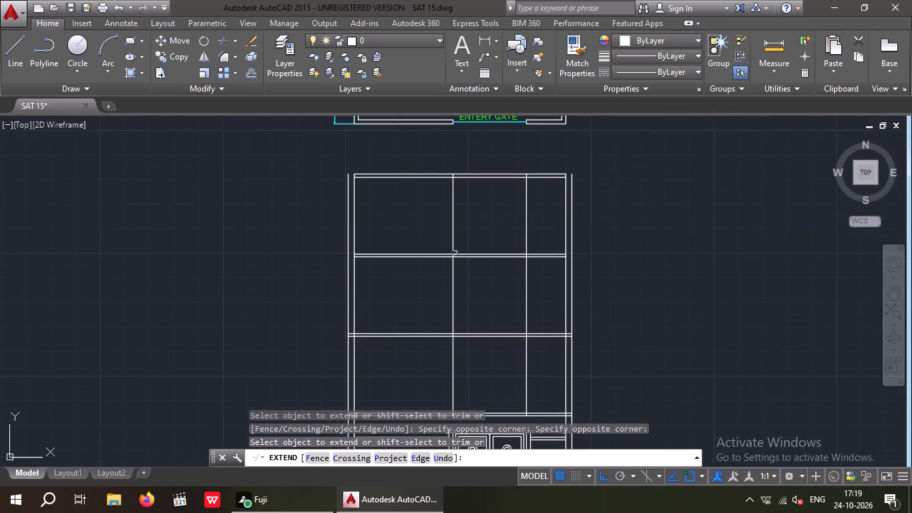
scroll(379, 272, up, 2)
drag(381, 276, 355, 261)
click(322, 204)
scroll(336, 208, down, 2)
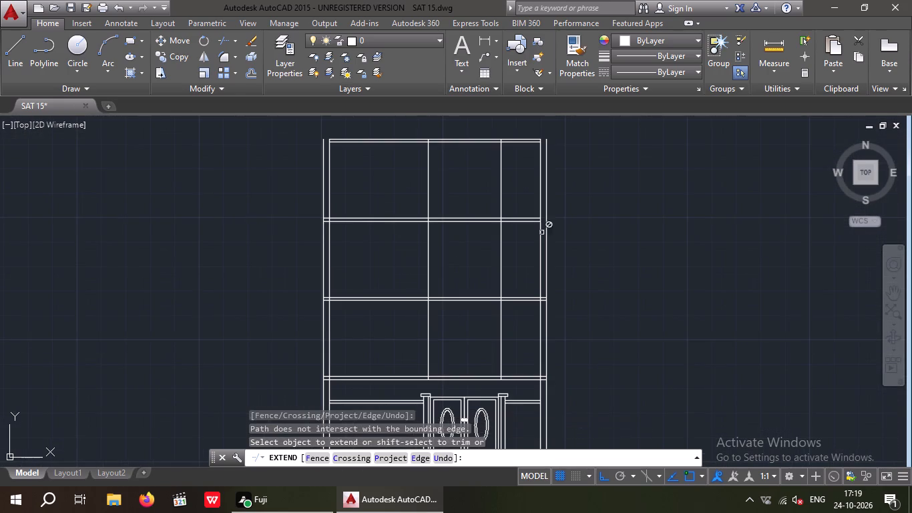
scroll(528, 224, up, 3)
drag(541, 250, 536, 236)
click(527, 160)
scroll(527, 182, down, 3)
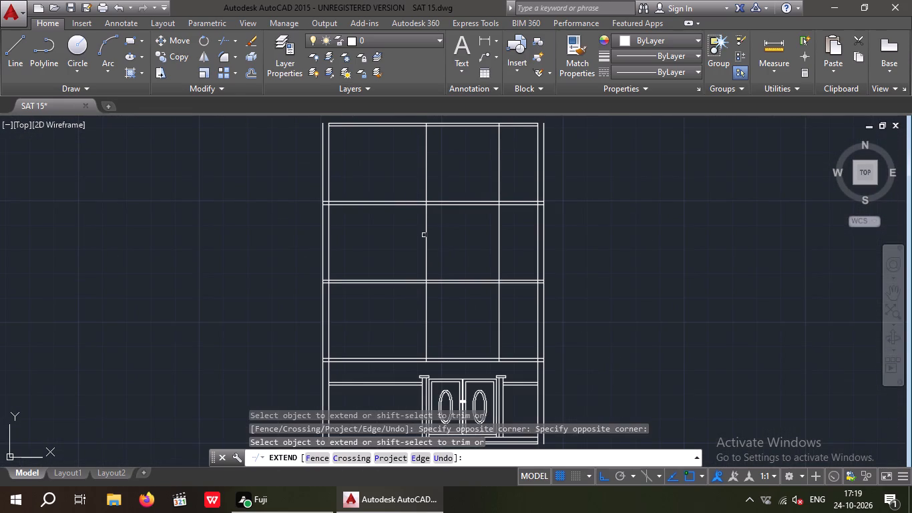
Extend the top roof slab's lines to the outer offset lines at the left and right ends.
middle_drag(423, 238, 379, 341)
scroll(290, 230, up, 3)
drag(325, 250, 308, 240)
click(284, 184)
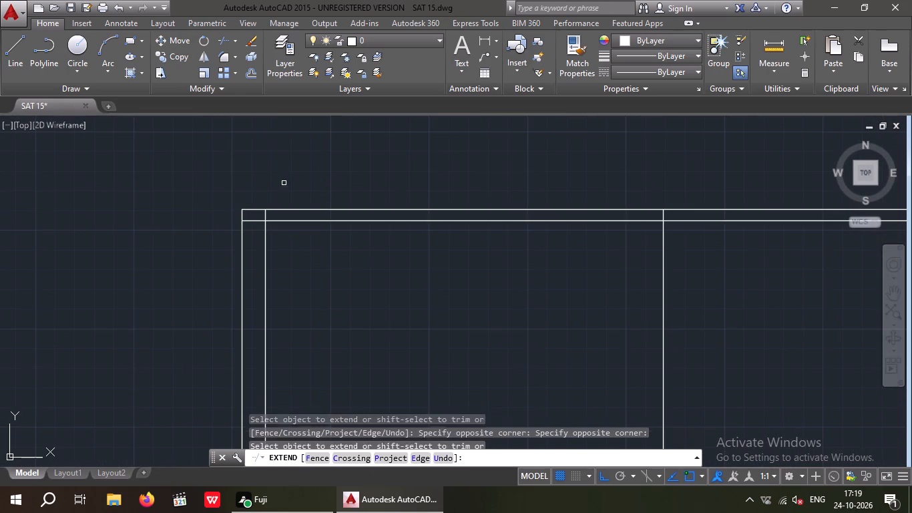
scroll(300, 189, down, 3)
scroll(476, 210, up, 2)
drag(533, 230, 525, 216)
click(516, 173)
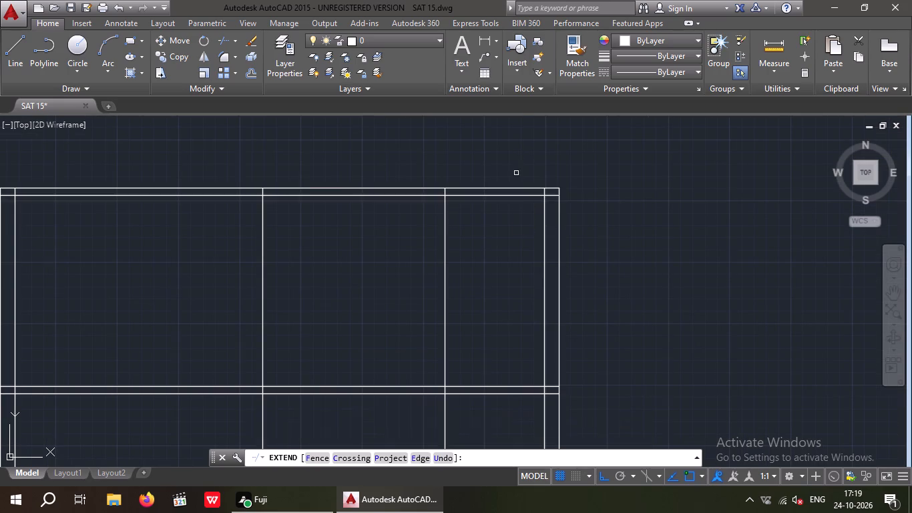
scroll(516, 181, down, 2)
key(Escape)
key(Escape)
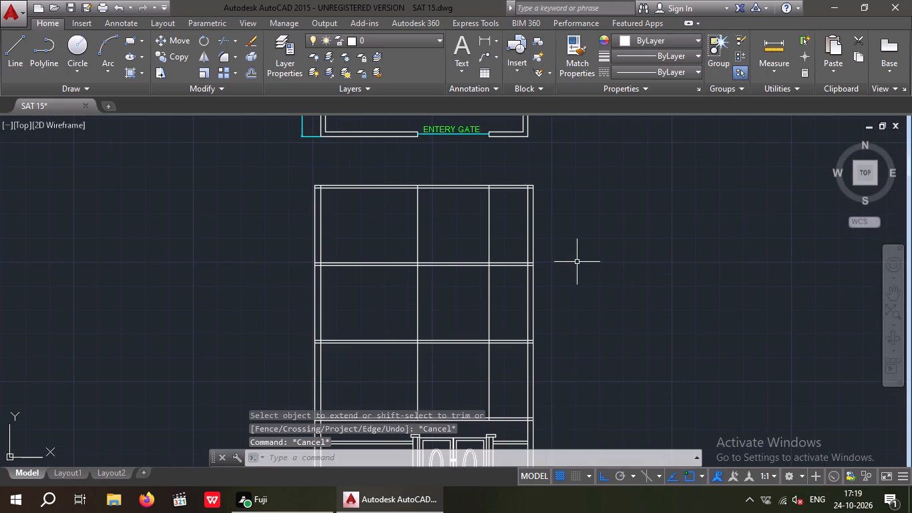
Trim the outer offset lines between the slabs on both sides of the three upper storeys, keeping the slab end caps.
key(t)
key(r)
key(space)
key(space)
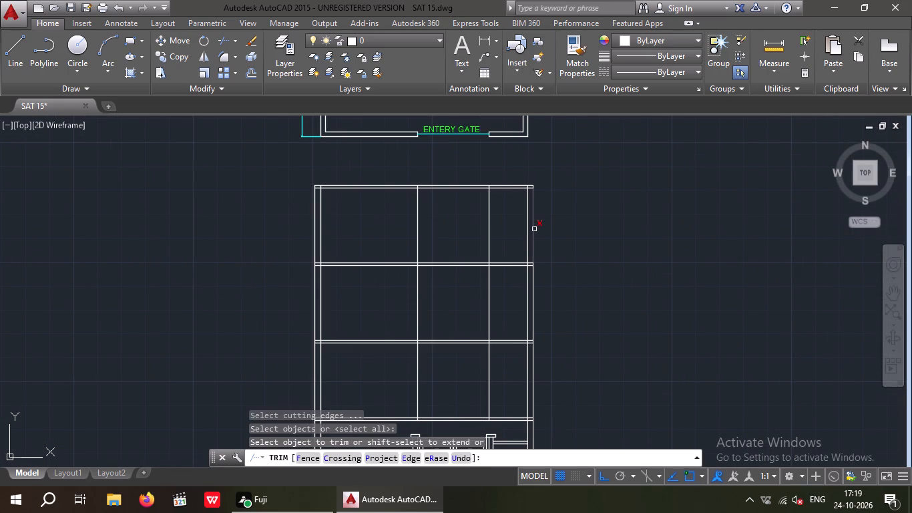
click(534, 229)
click(314, 228)
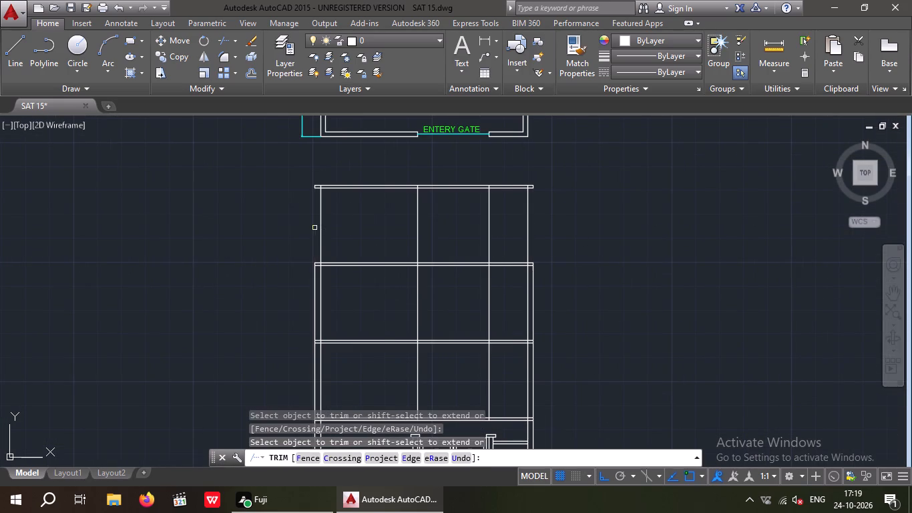
click(314, 297)
click(533, 304)
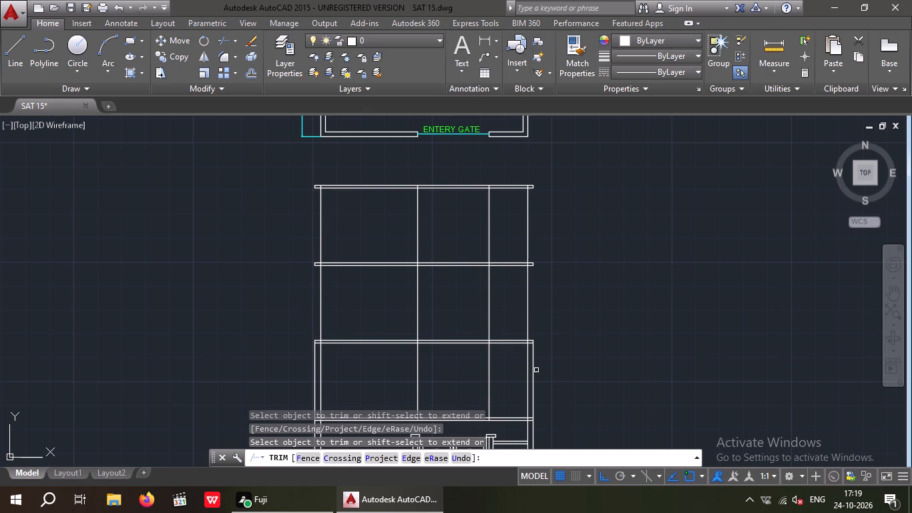
click(533, 371)
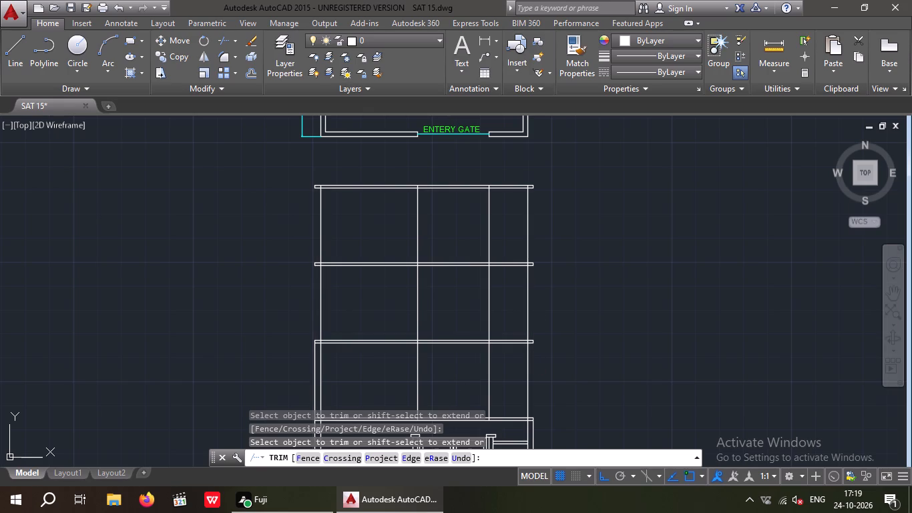
click(316, 376)
Trim the outer offset lines below the lowest projecting slab on both sides of the ground floor.
middle_drag(290, 333, 306, 220)
scroll(325, 338, up, 2)
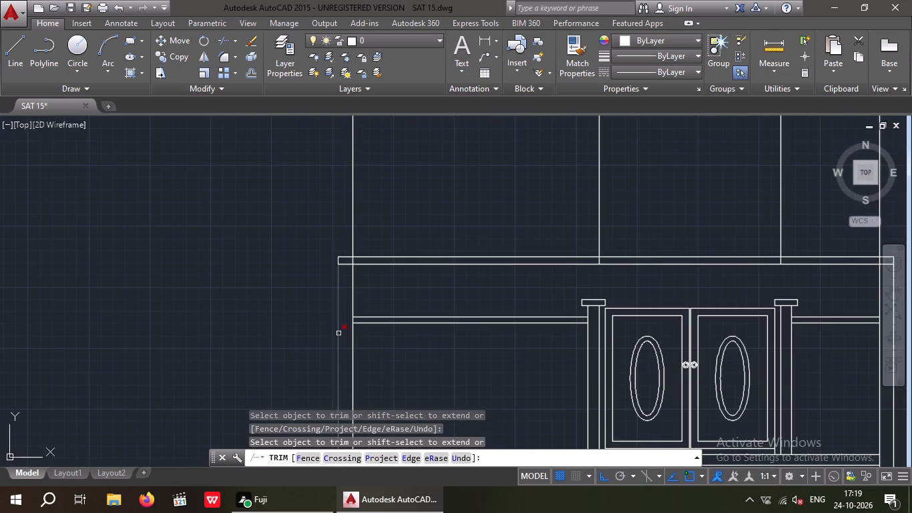
click(336, 330)
scroll(275, 298, down, 2)
scroll(294, 317, up, 3)
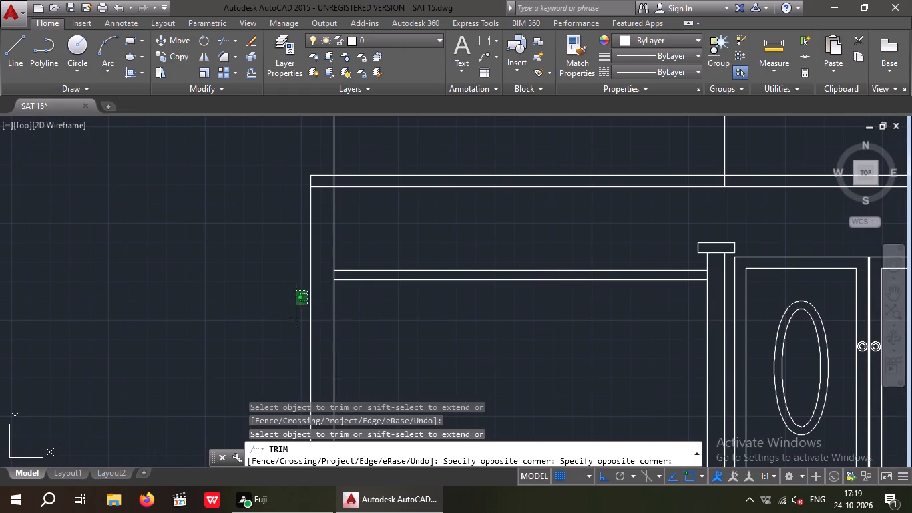
drag(318, 303, 305, 305)
scroll(258, 294, down, 3)
scroll(515, 303, up, 3)
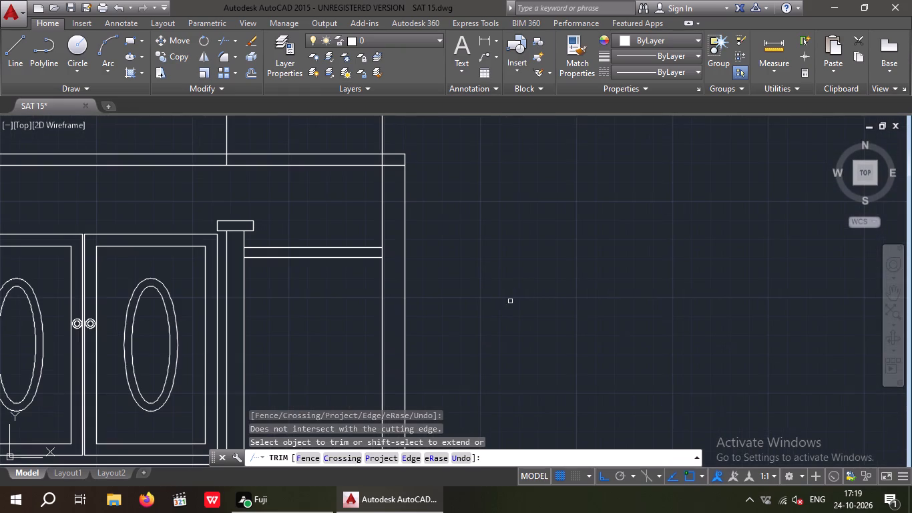
click(405, 306)
middle_drag(481, 246, 485, 282)
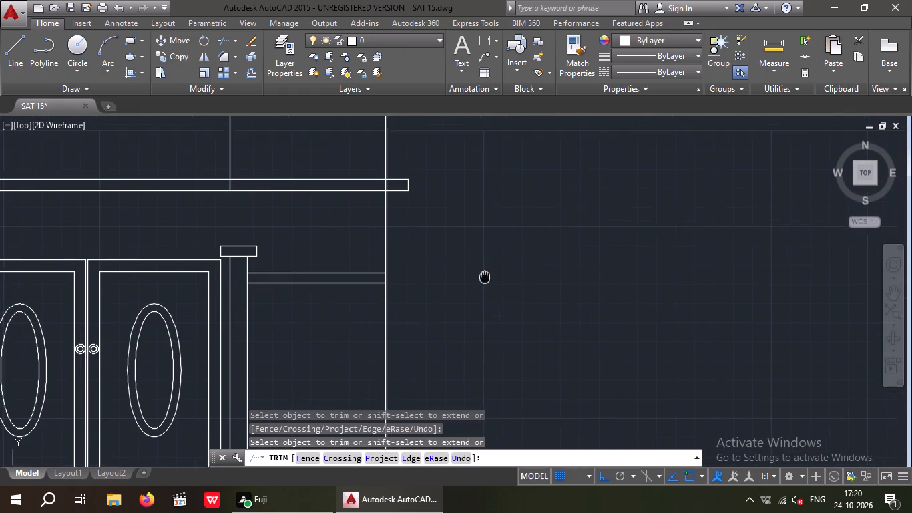
Trim the outer wall lines out of the lowest projecting slab above the gate, at both ends.
middle_drag(485, 282, 476, 335)
scroll(383, 245, up, 3)
click(353, 259)
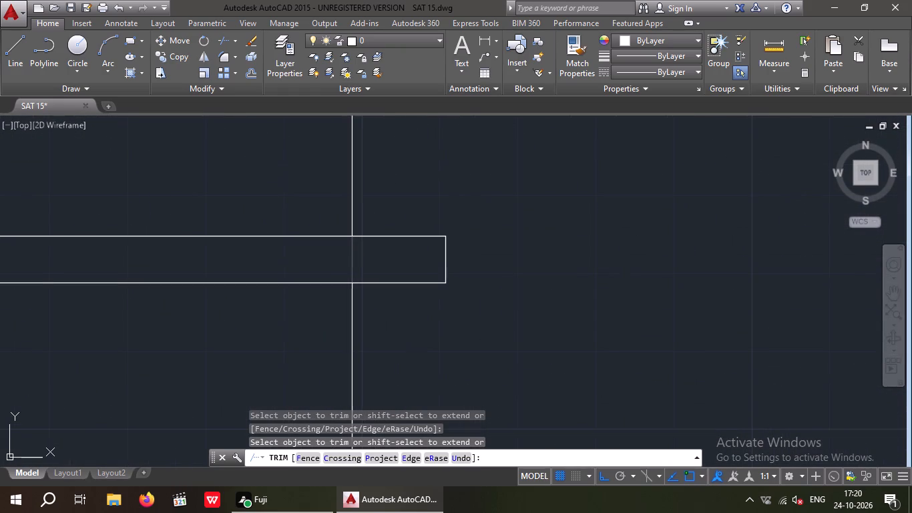
scroll(376, 248, down, 3)
middle_drag(432, 299, 726, 354)
middle_drag(191, 342, 533, 345)
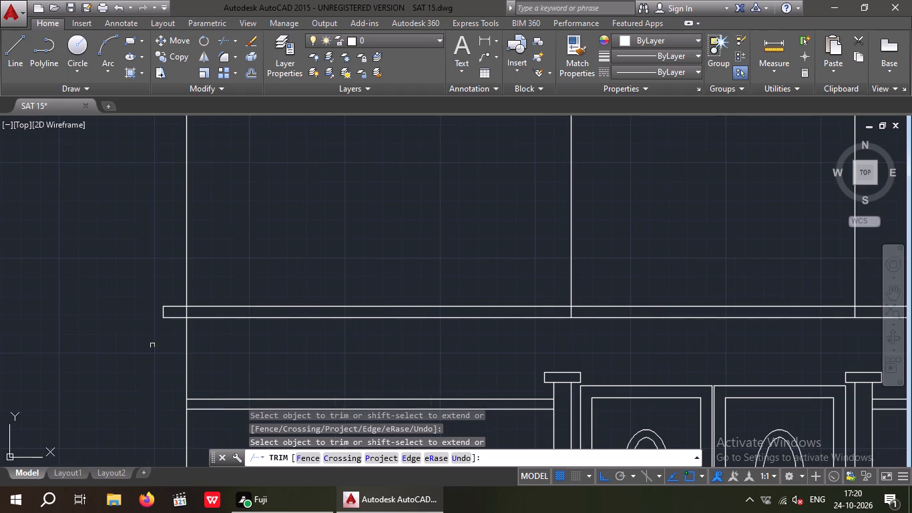
scroll(182, 313, up, 2)
click(188, 316)
Trim the outer wall lines crossing the second slab above the gate, at both ends.
scroll(253, 263, down, 3)
middle_drag(413, 195, 363, 330)
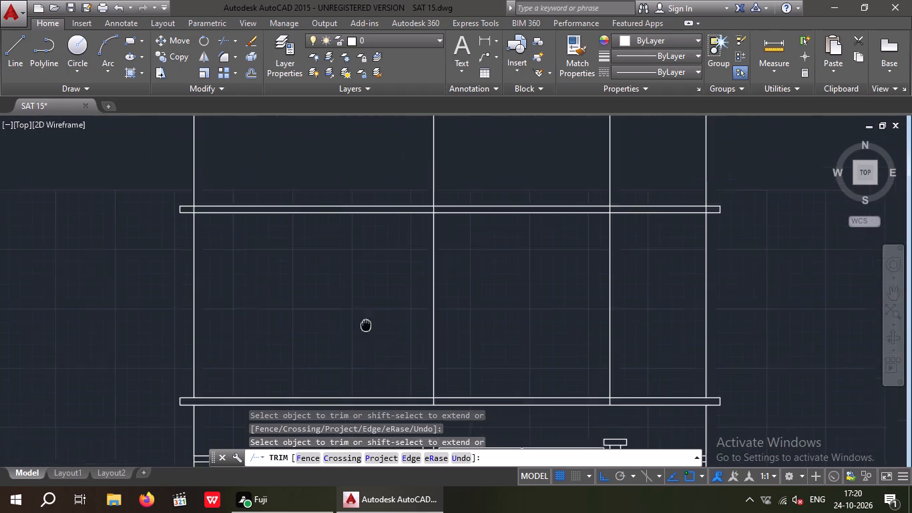
middle_drag(363, 330, 346, 349)
scroll(175, 232, up, 3)
click(153, 252)
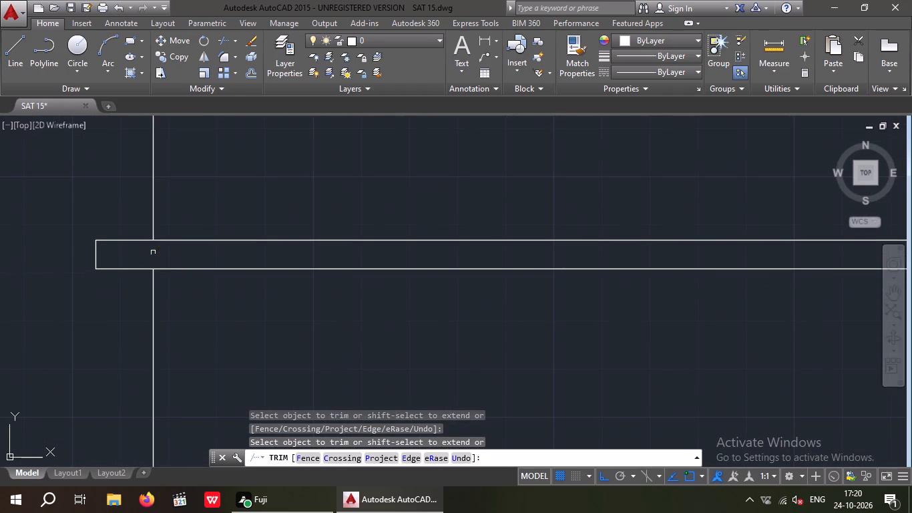
scroll(164, 242, down, 4)
scroll(484, 250, up, 6)
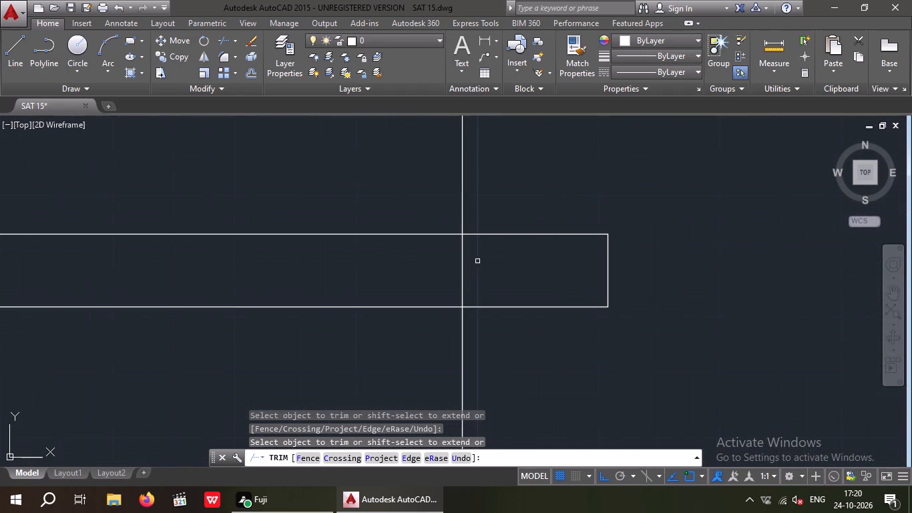
click(463, 271)
Trim the outer wall lines crossing the third slab above the gate, at both ends.
scroll(480, 246, down, 4)
middle_drag(385, 297, 404, 353)
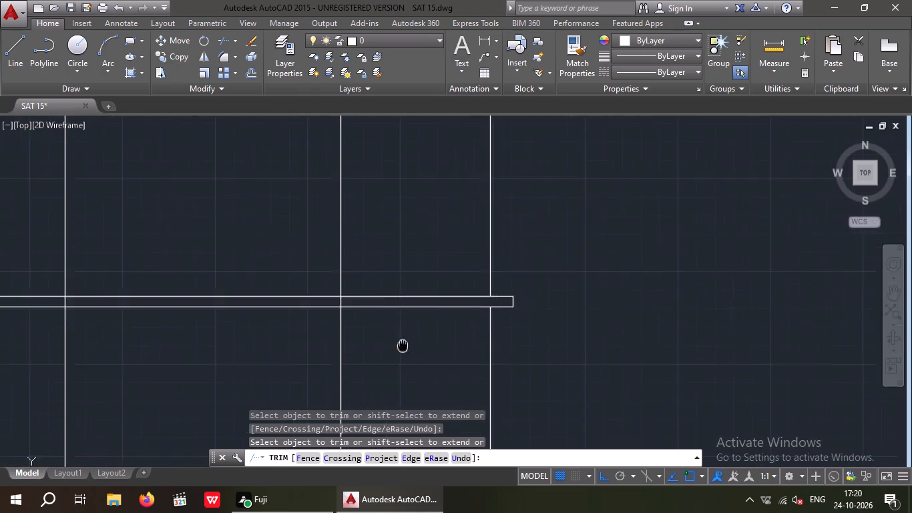
middle_drag(404, 353, 407, 365)
scroll(425, 247, down, 2)
middle_drag(425, 247, 423, 383)
scroll(443, 294, up, 6)
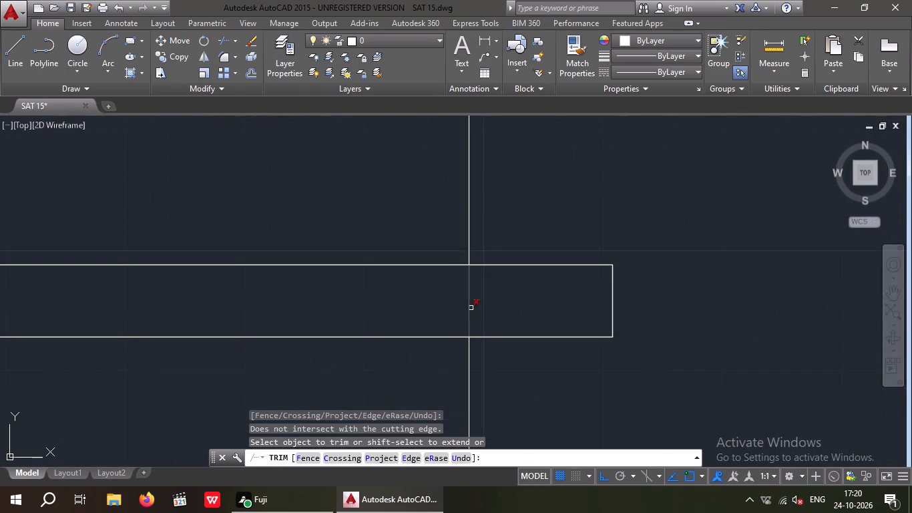
click(467, 305)
scroll(474, 289, down, 4)
middle_drag(385, 349, 501, 350)
scroll(489, 339, down, 3)
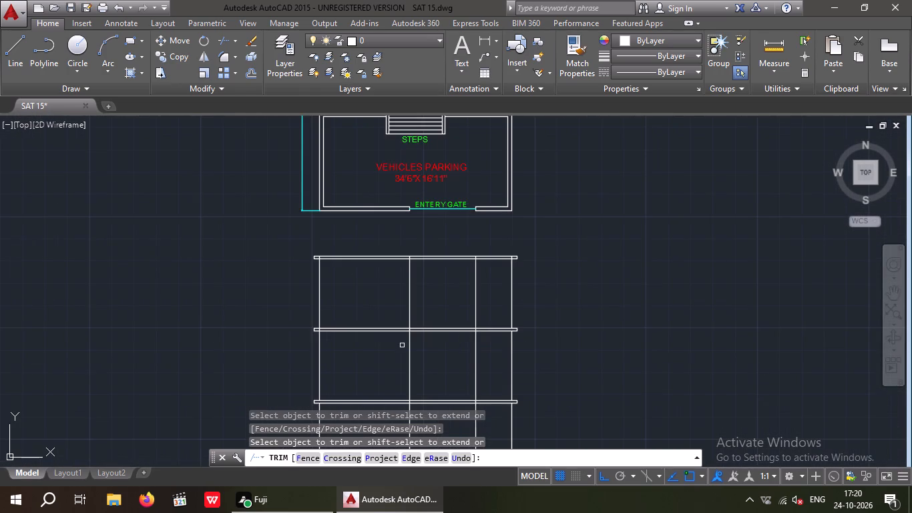
scroll(328, 335, up, 4)
scroll(246, 307, up, 3)
click(279, 337)
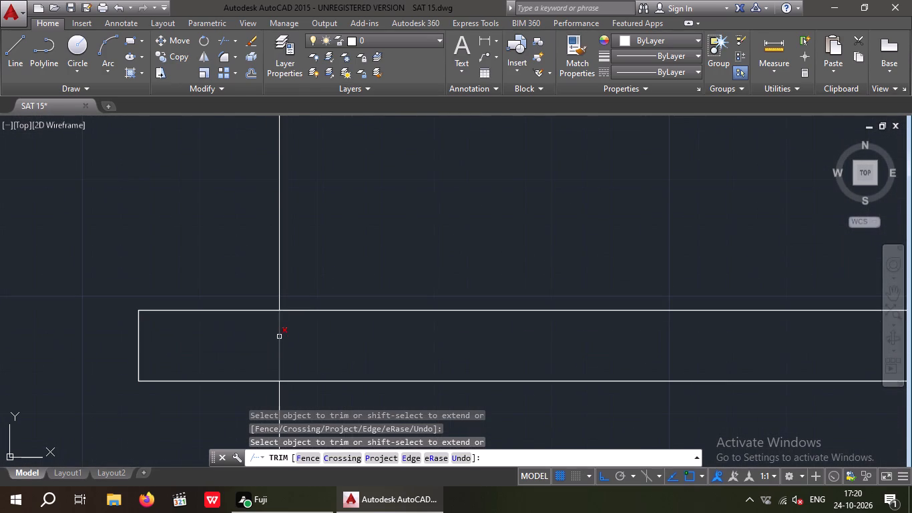
Trim both outer wall lines and the two inner vertical lines out of the thickness of the top roof slab.
scroll(303, 311, down, 4)
middle_drag(397, 196, 363, 375)
scroll(369, 346, down, 2)
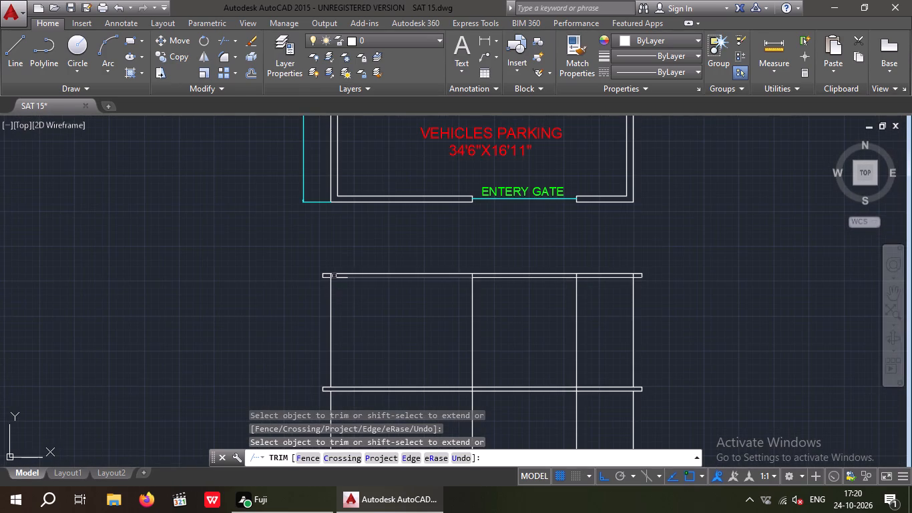
scroll(334, 276, up, 6)
click(305, 277)
scroll(325, 255, down, 4)
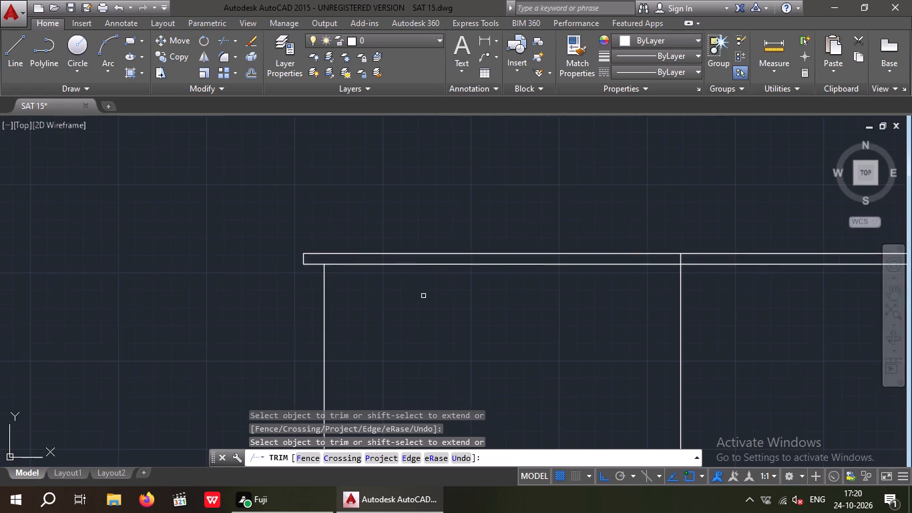
middle_drag(423, 297, 192, 370)
scroll(447, 325, up, 4)
click(446, 369)
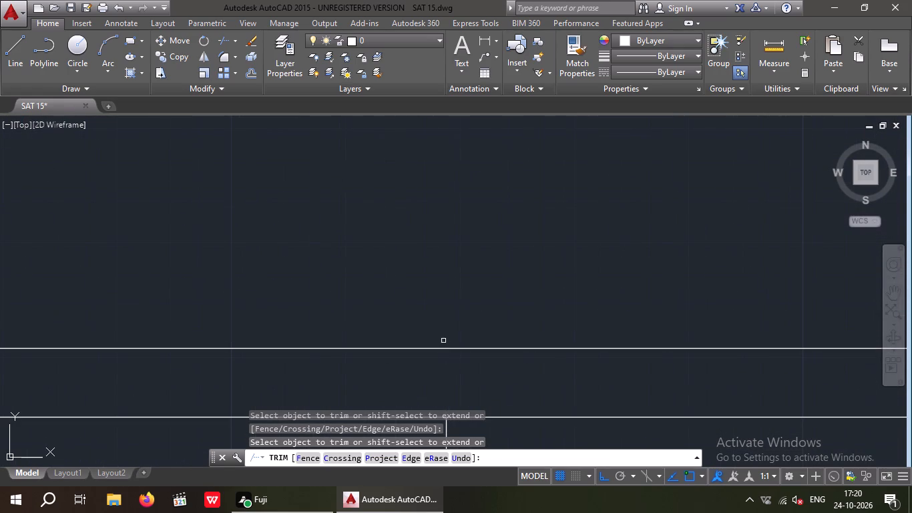
scroll(443, 341, down, 4)
scroll(704, 348, up, 3)
click(704, 345)
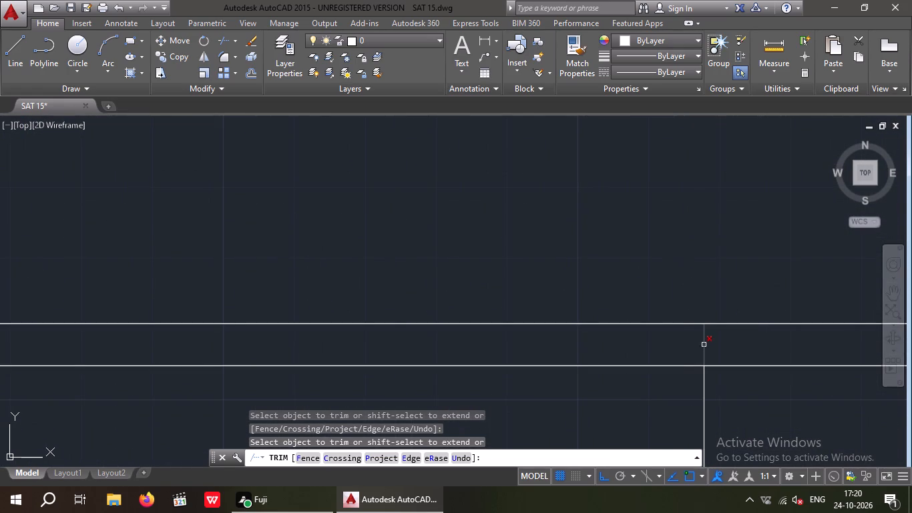
scroll(680, 327, down, 3)
middle_drag(640, 341, 350, 350)
scroll(507, 345, up, 3)
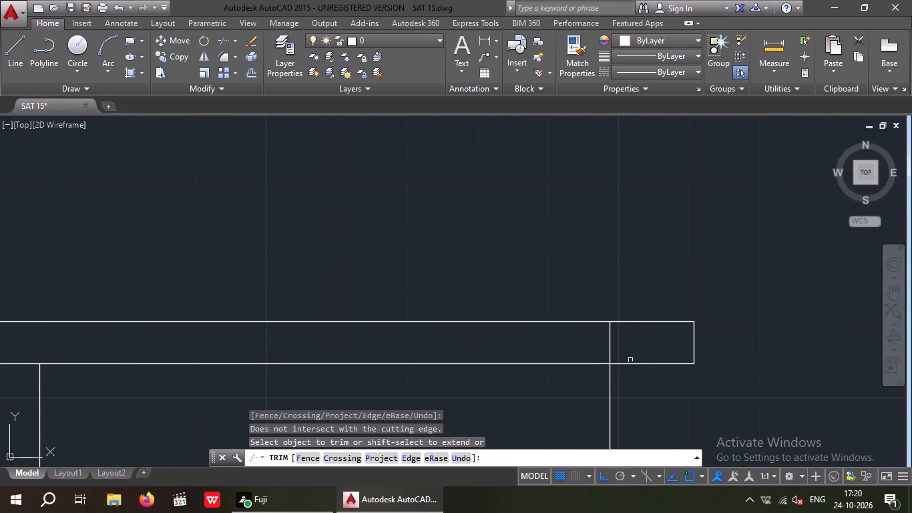
click(609, 344)
scroll(604, 328, down, 4)
middle_drag(567, 387, 563, 353)
scroll(562, 337, down, 2)
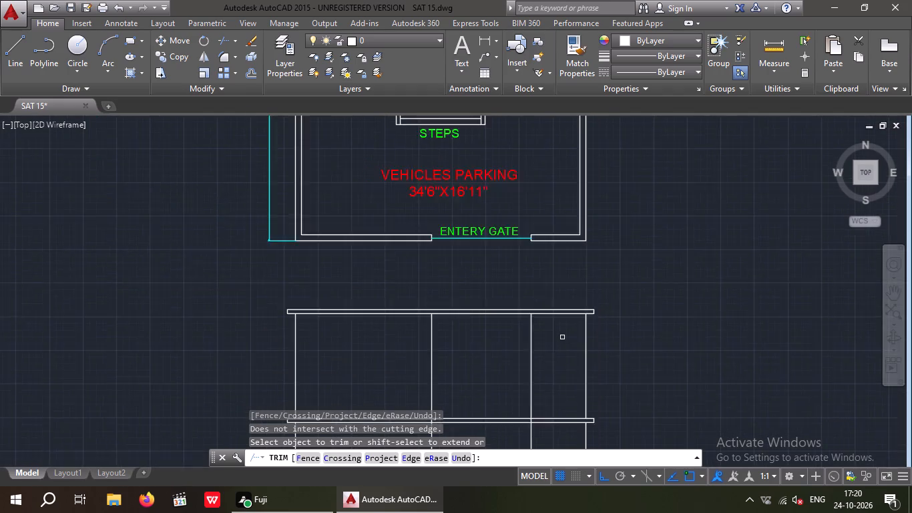
middle_drag(633, 379, 632, 328)
key(Escape)
key(Escape)
Review the whole front elevation and its place relative to the two floor plans.
middle_drag(604, 325, 533, 281)
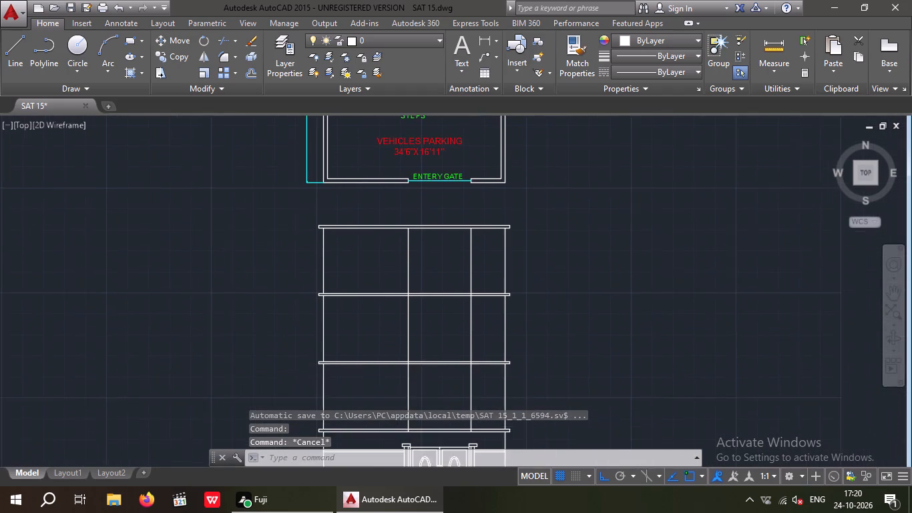
scroll(544, 285, down, 2)
middle_drag(553, 303, 531, 304)
scroll(513, 341, up, 2)
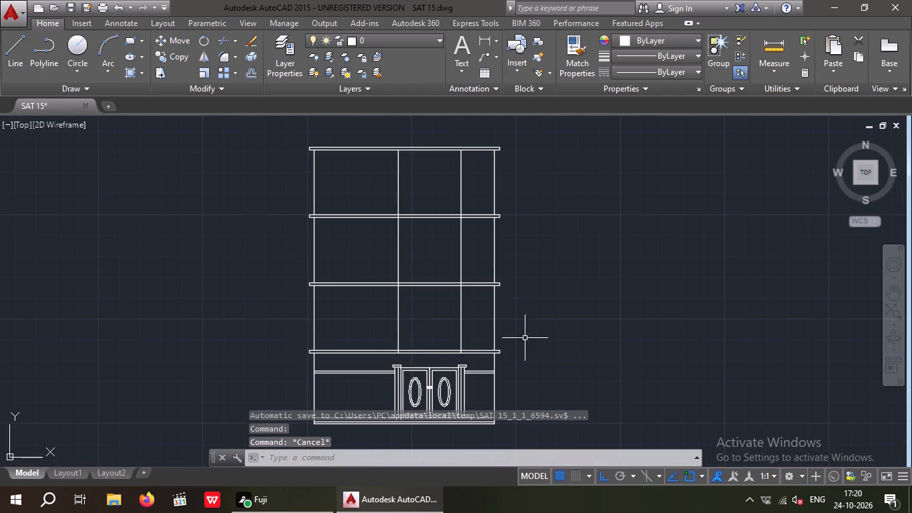
middle_click(533, 343)
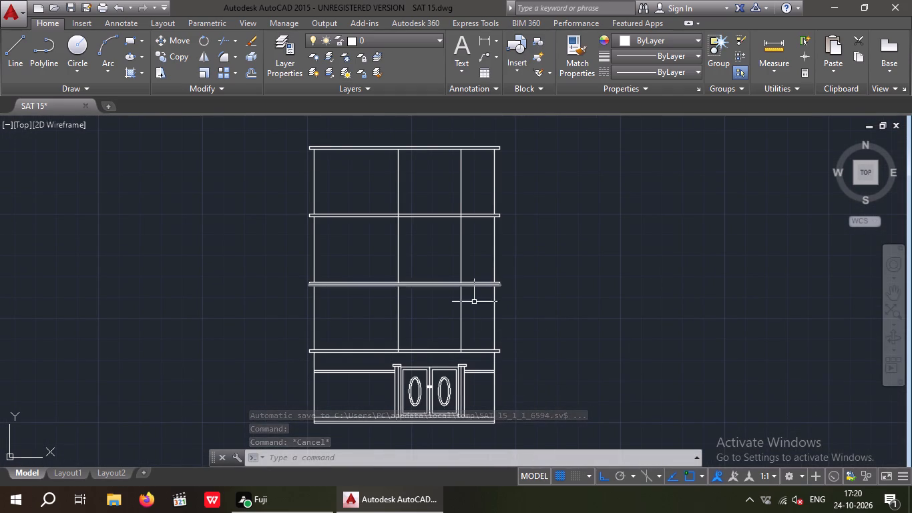
middle_drag(473, 311, 449, 343)
scroll(451, 318, down, 2)
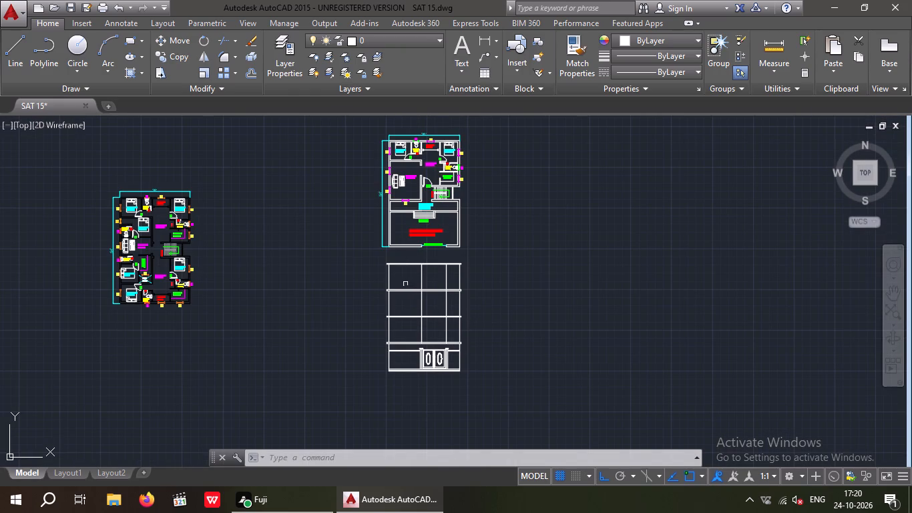
scroll(406, 285, up, 2)
scroll(405, 286, down, 1)
middle_drag(402, 301, 401, 317)
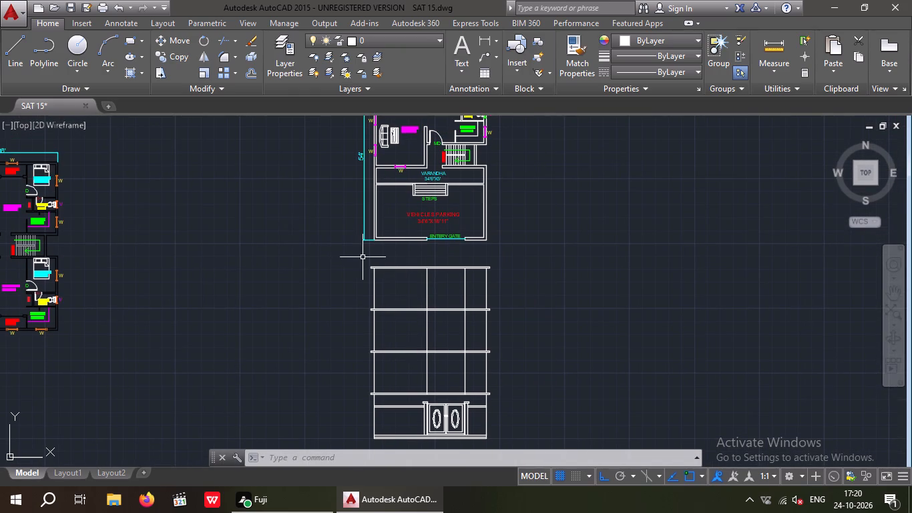
With Ortho off, move the whole elevation by its upper-left wall corner to a spot below and right of the bedroom-and-balcony floor plan.
drag(363, 256, 377, 263)
middle_drag(517, 416, 525, 339)
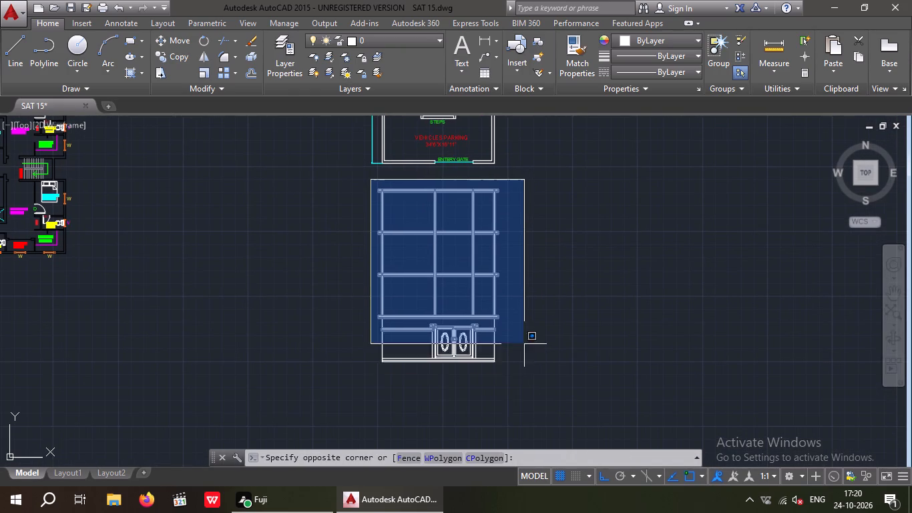
click(515, 385)
click(172, 35)
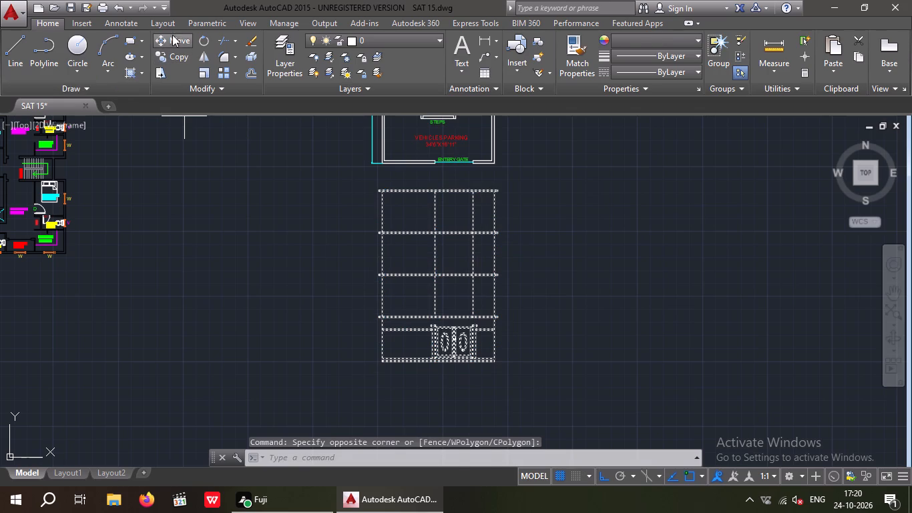
scroll(382, 182, up, 2)
click(376, 207)
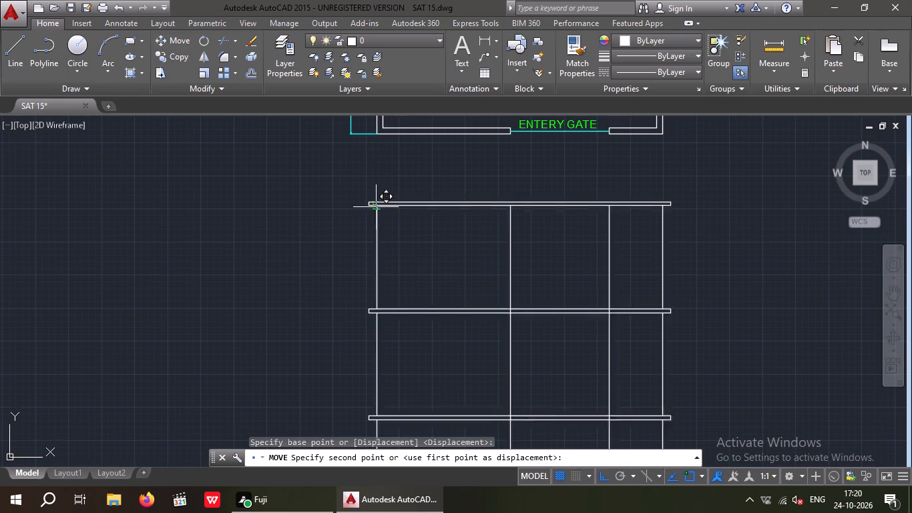
scroll(376, 206, up, 1)
scroll(375, 211, down, 3)
middle_drag(321, 273, 543, 227)
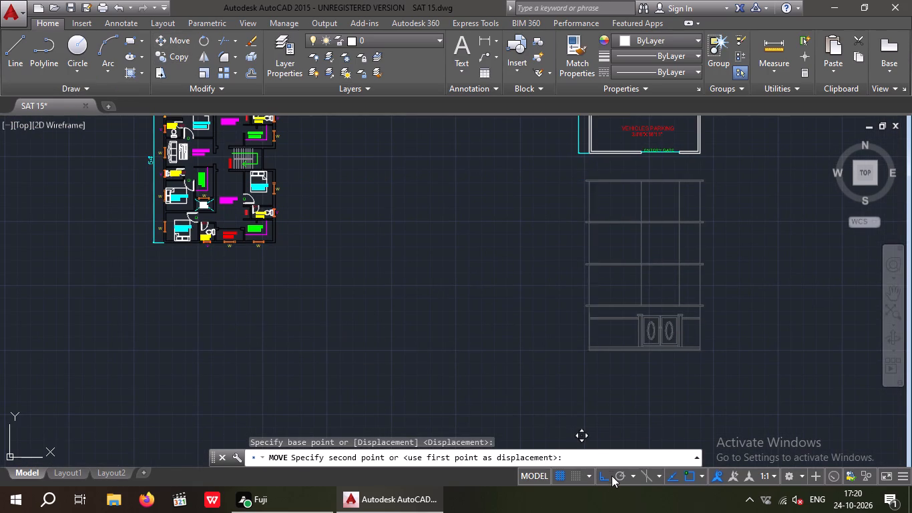
drag(607, 480, 569, 458)
middle_drag(248, 307, 501, 215)
scroll(433, 214, up, 1)
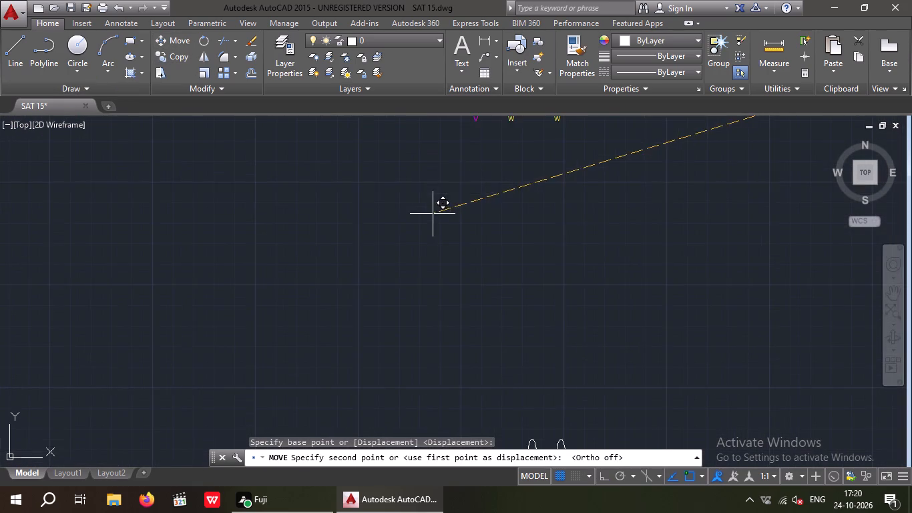
middle_drag(430, 216, 384, 296)
click(559, 294)
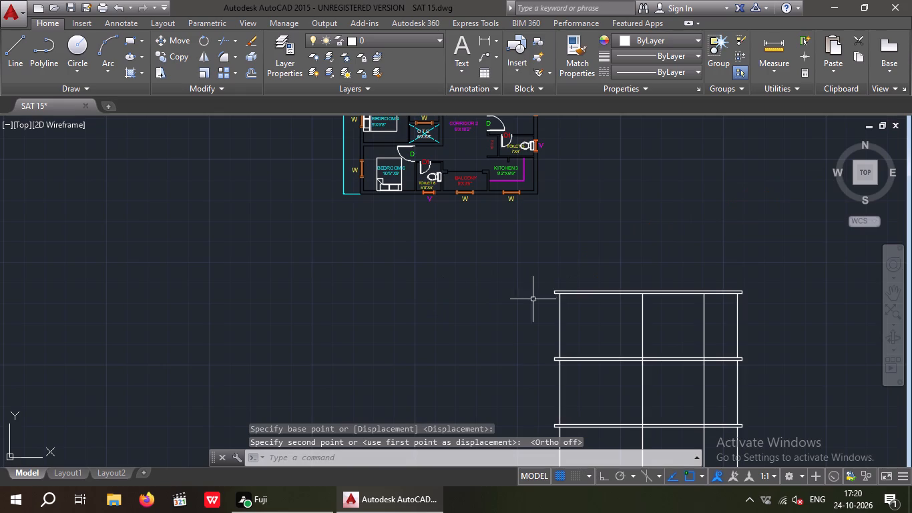
key(Escape)
With Ortho on, draw a vertical guide line about 94'-7" down from the lower-left outer corner of the plan beside BEDROOM 6.
key(l)
key(space)
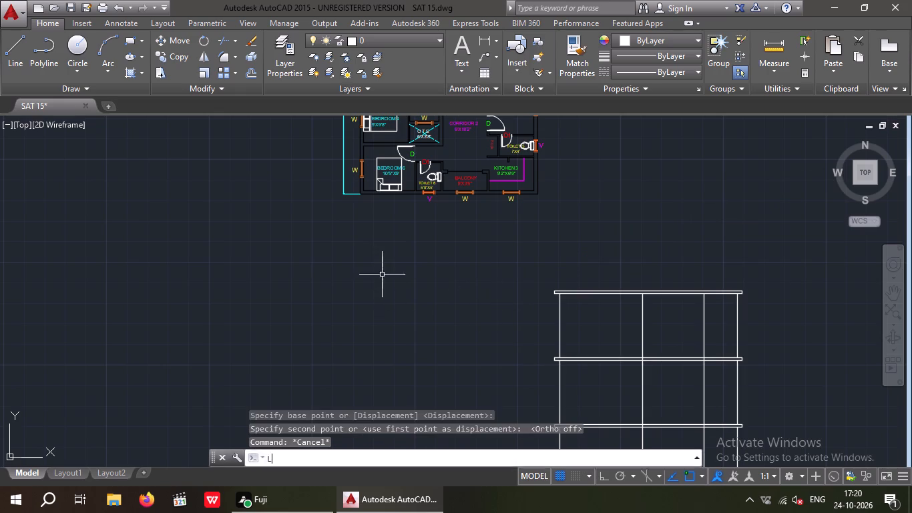
scroll(359, 192, up, 2)
drag(360, 201, 361, 215)
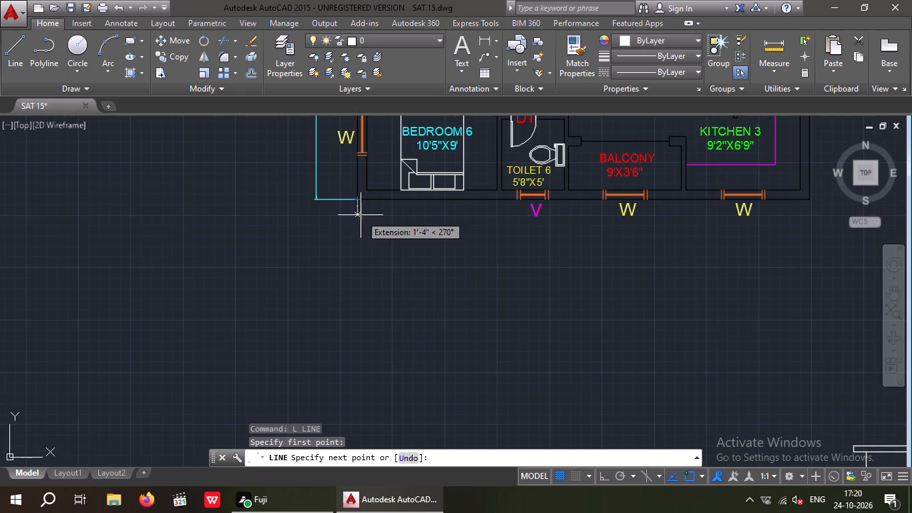
scroll(365, 210, down, 3)
middle_drag(343, 329, 350, 366)
middle_drag(371, 409, 397, 192)
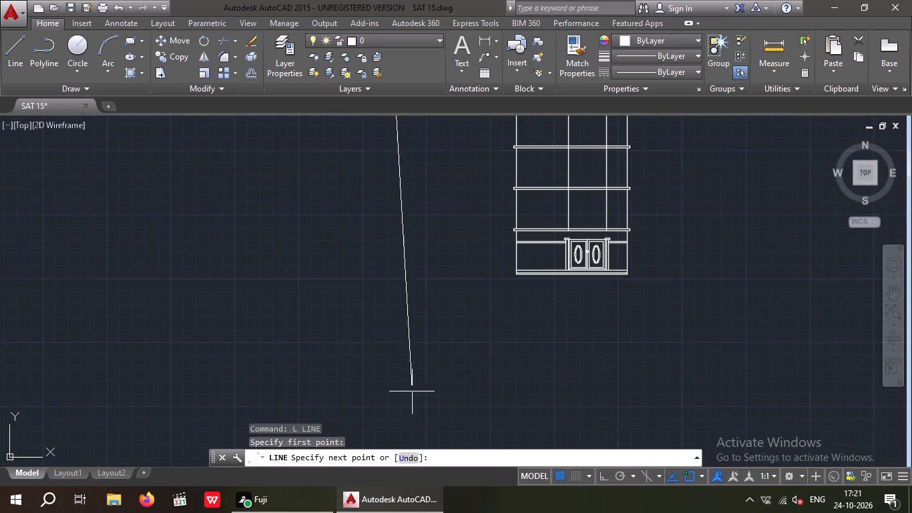
drag(605, 476, 587, 473)
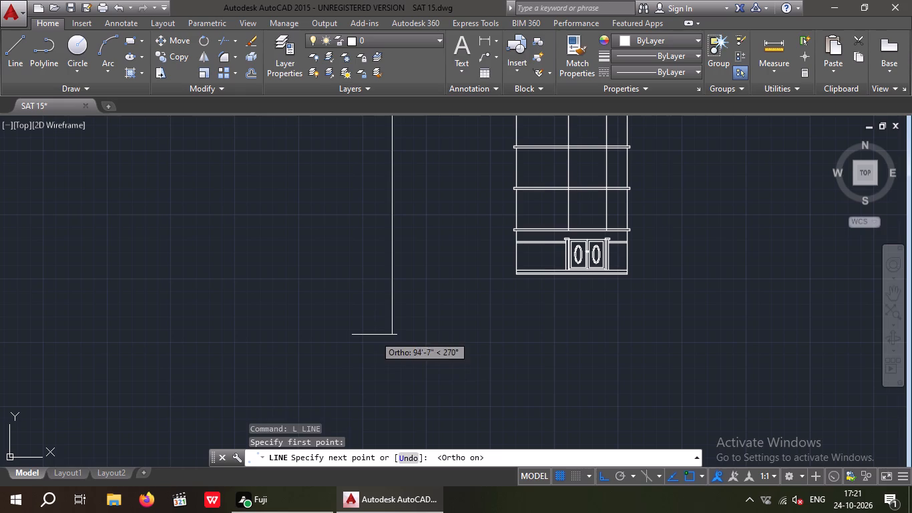
drag(375, 335, 375, 345)
key(Escape)
With Ortho off, move the whole elevation by its upper-left wall corner onto the vertical guide line, just below the bedroom-and-balcony floor plan.
middle_drag(424, 327, 387, 454)
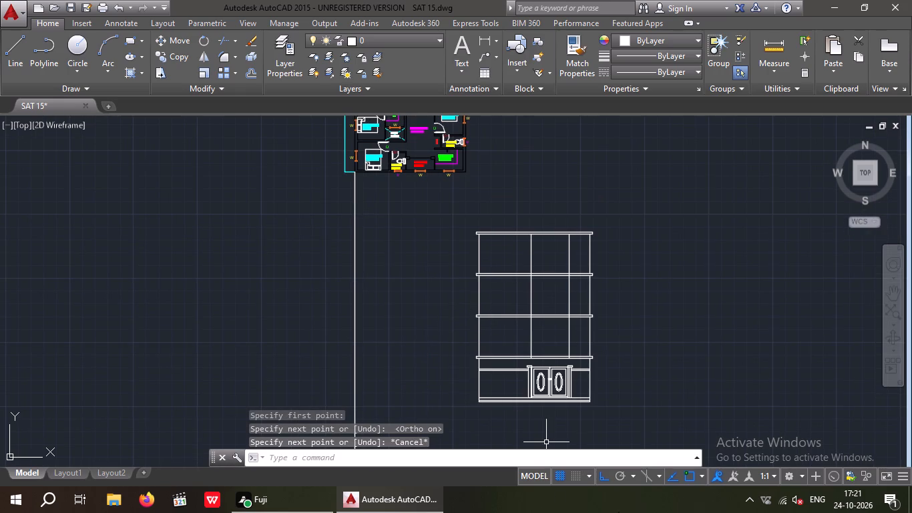
click(602, 477)
drag(456, 203, 528, 232)
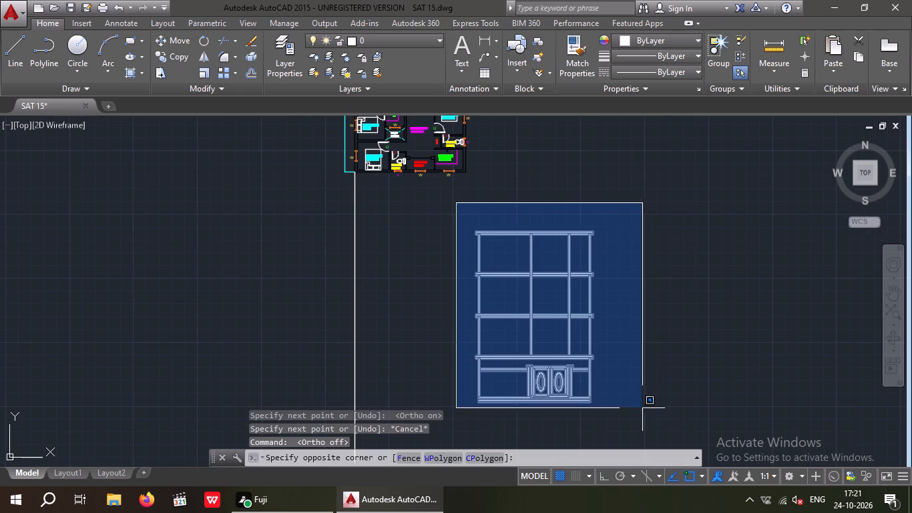
click(636, 423)
click(176, 37)
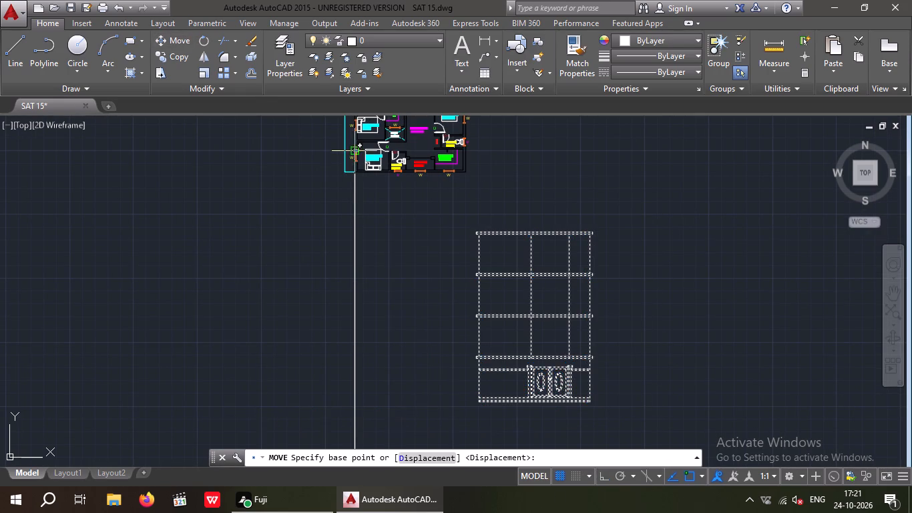
scroll(482, 229, up, 3)
click(467, 251)
middle_drag(327, 232, 469, 259)
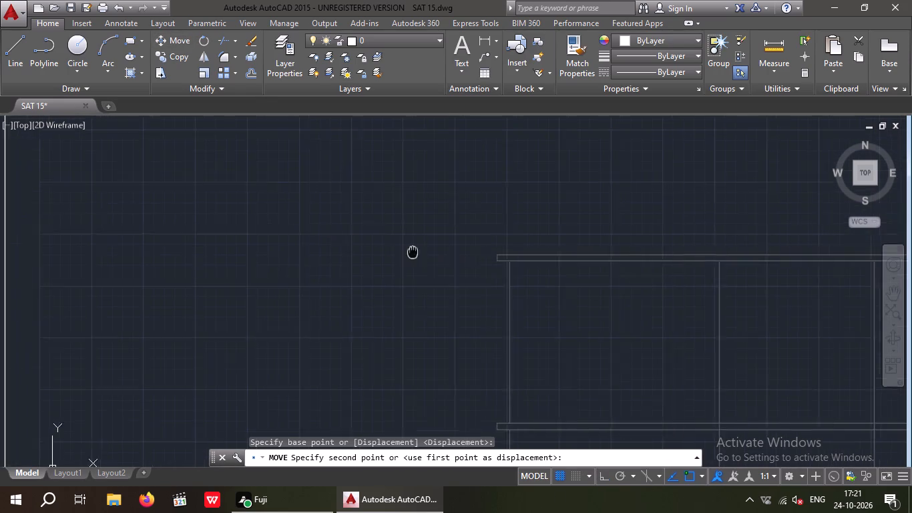
middle_drag(469, 259, 660, 273)
scroll(625, 275, down, 1)
scroll(448, 195, up, 1)
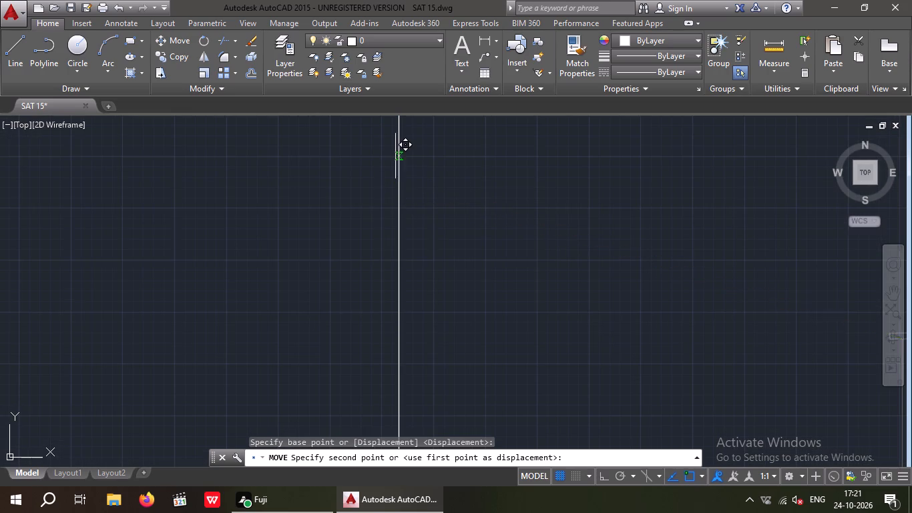
click(396, 158)
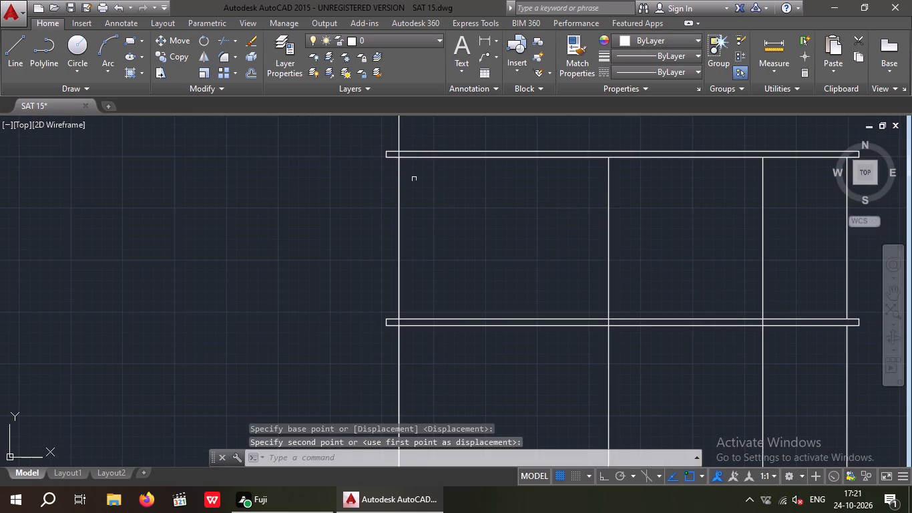
key(Escape)
Erase the vertical guide line running down from the plan along the elevation's left wall.
scroll(437, 178, down, 3)
drag(447, 371, 395, 396)
click(394, 396)
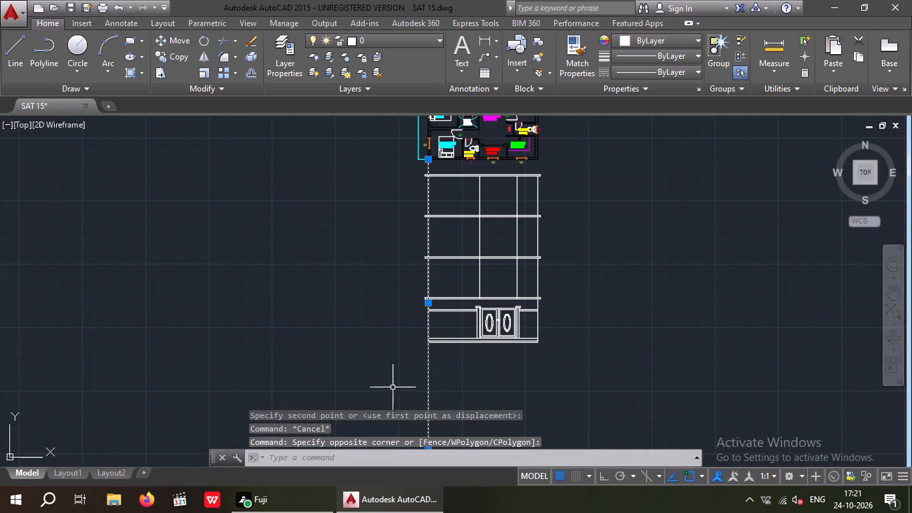
key(Delete)
Examine how the elevation lines up with the walls, balcony and windows along the lower edge of the floor plan above it.
scroll(398, 300, down, 1)
middle_drag(395, 310, 373, 352)
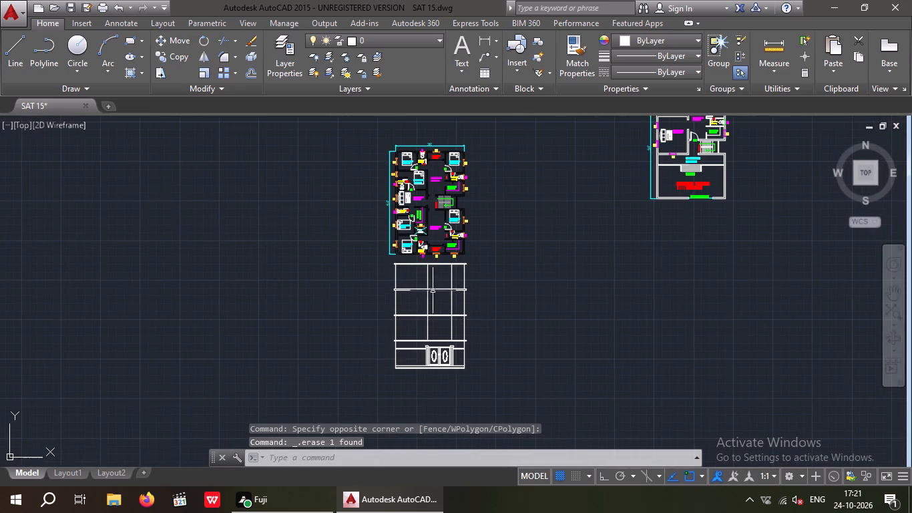
scroll(443, 272, up, 3)
middle_drag(444, 283, 377, 320)
middle_drag(382, 283, 365, 302)
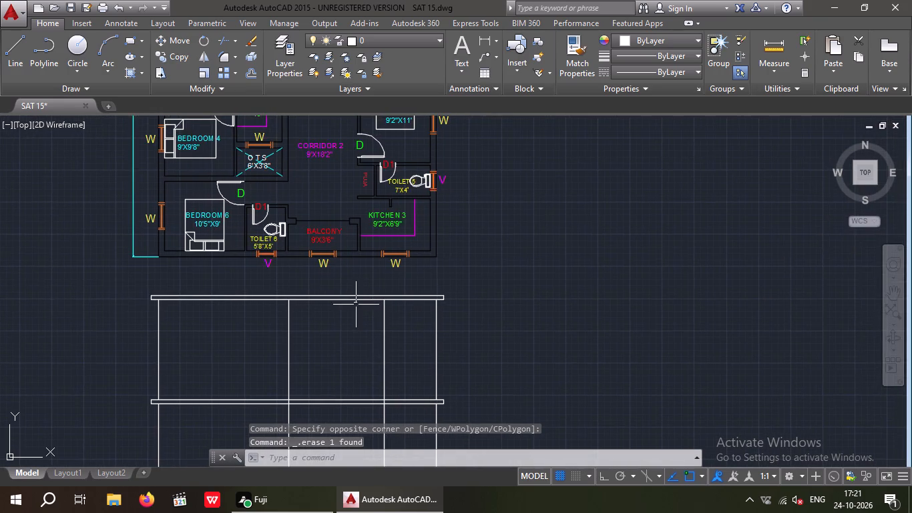
scroll(355, 305, down, 1)
middle_drag(354, 304, 317, 271)
middle_drag(314, 334, 295, 307)
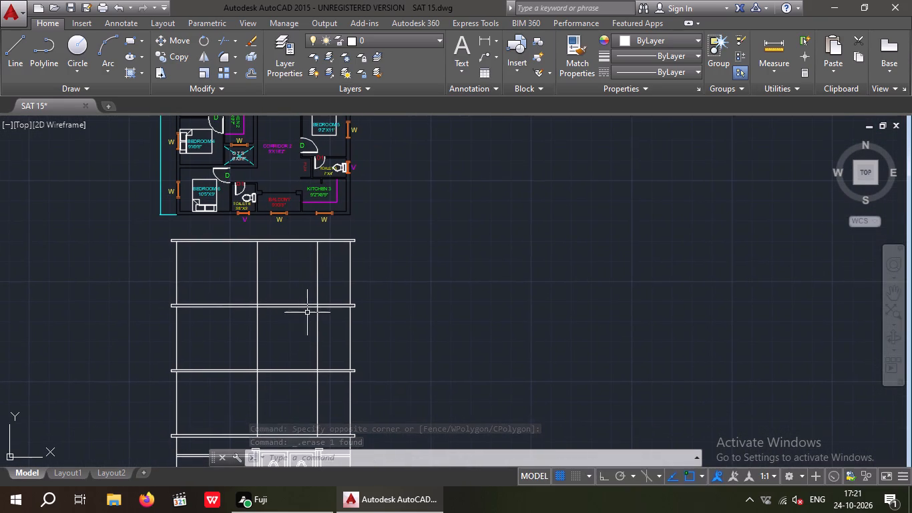
middle_drag(294, 318, 268, 316)
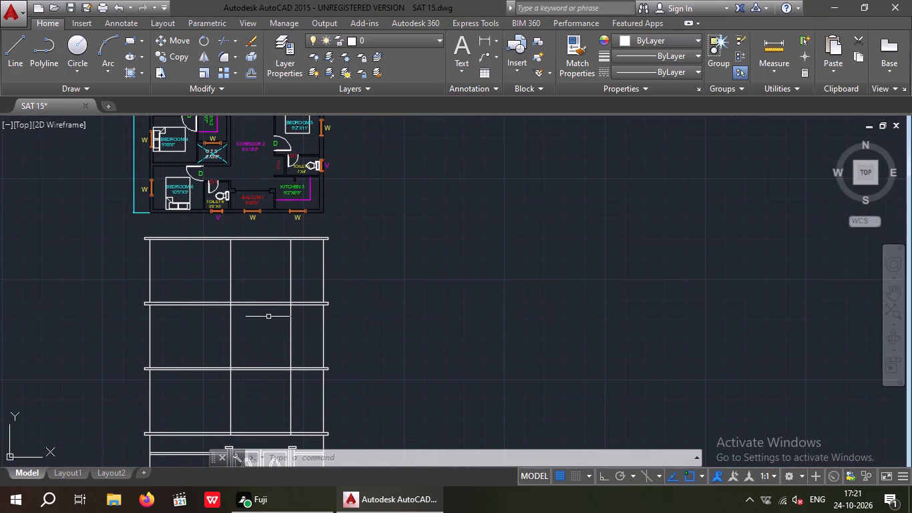
middle_click(269, 317)
scroll(676, 0, down, 1)
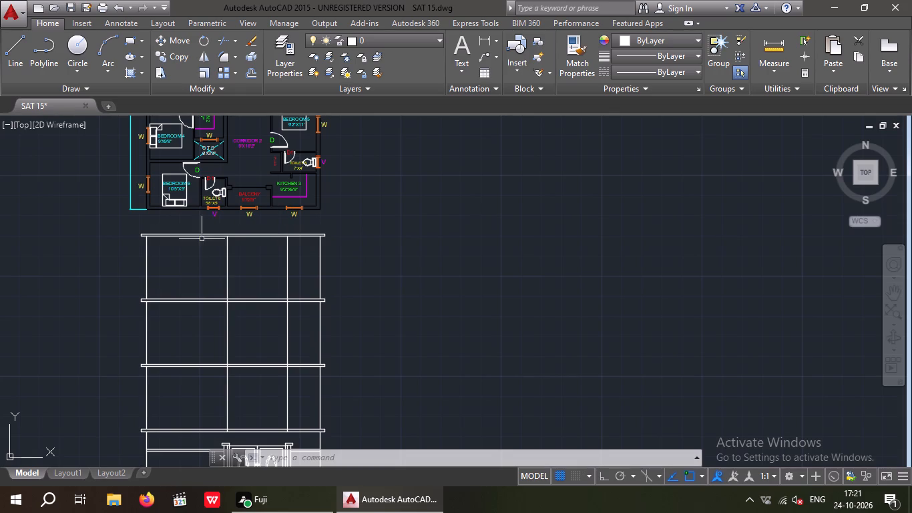
scroll(212, 245, up, 1)
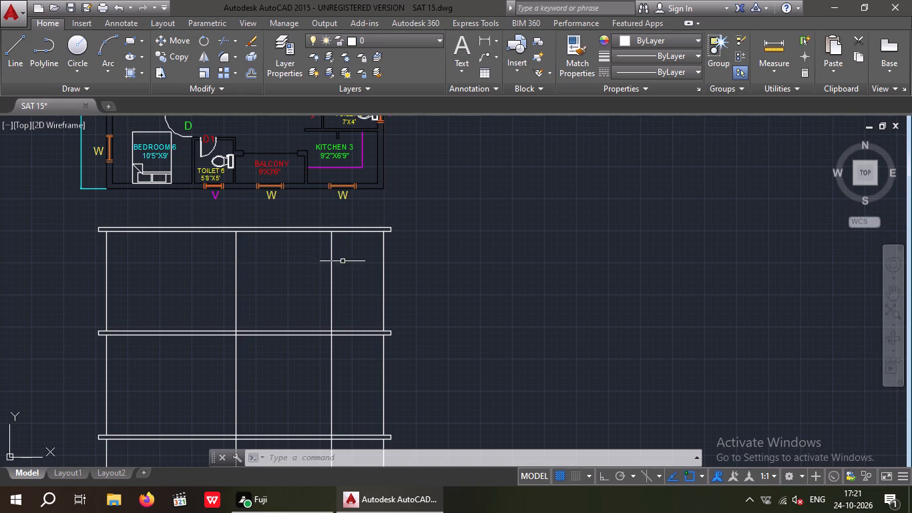
Erase the two inner vertical lines crossing the upper storeys of the elevation.
drag(337, 271, 317, 291)
click(317, 291)
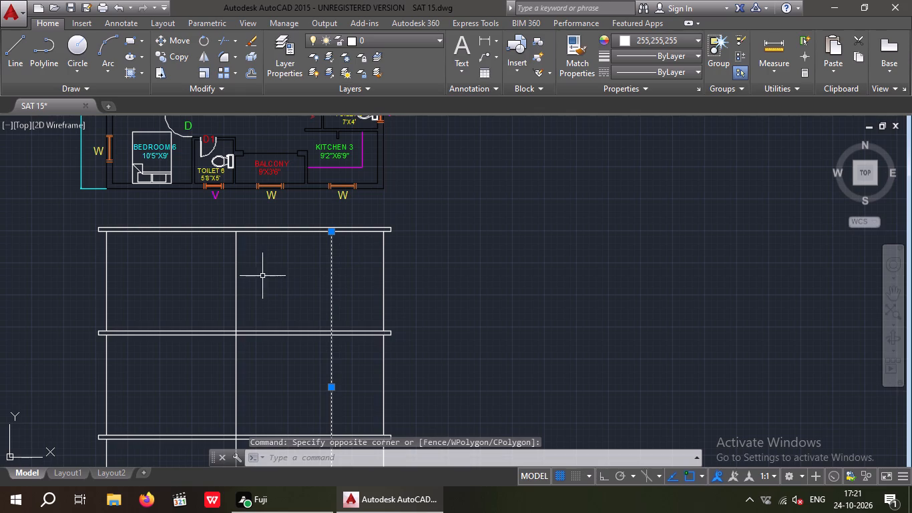
drag(254, 267, 200, 292)
click(196, 292)
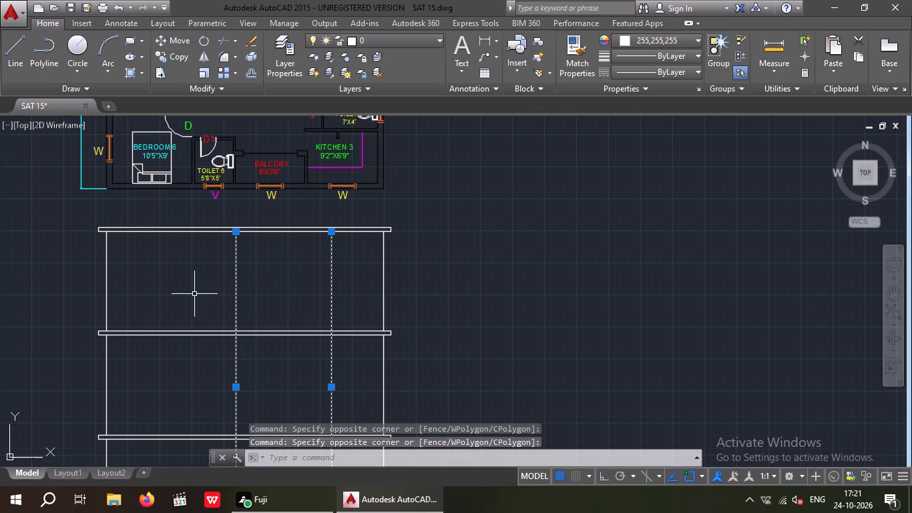
scroll(194, 288, down, 2)
key(Delete)
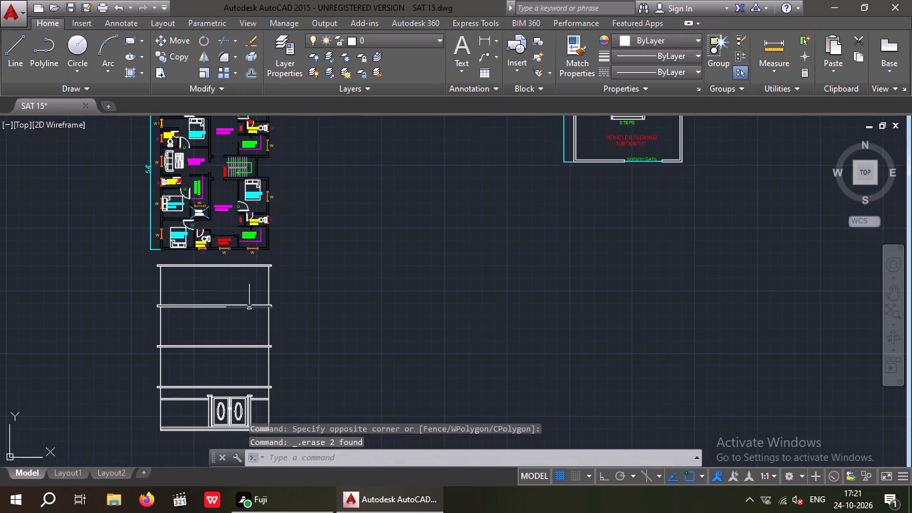
middle_drag(252, 307, 308, 317)
key(Escape)
key(Escape)
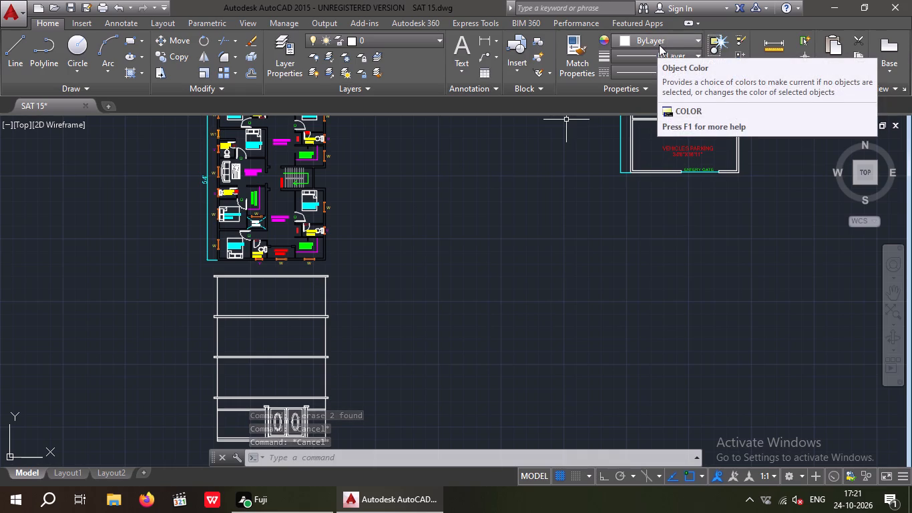
Draw vertical construction lines through the balcony-side face of the TOILET 6 wall and the KITCHEN 3-side face of the balcony's other wall.
key(x)
key(l)
key(space)
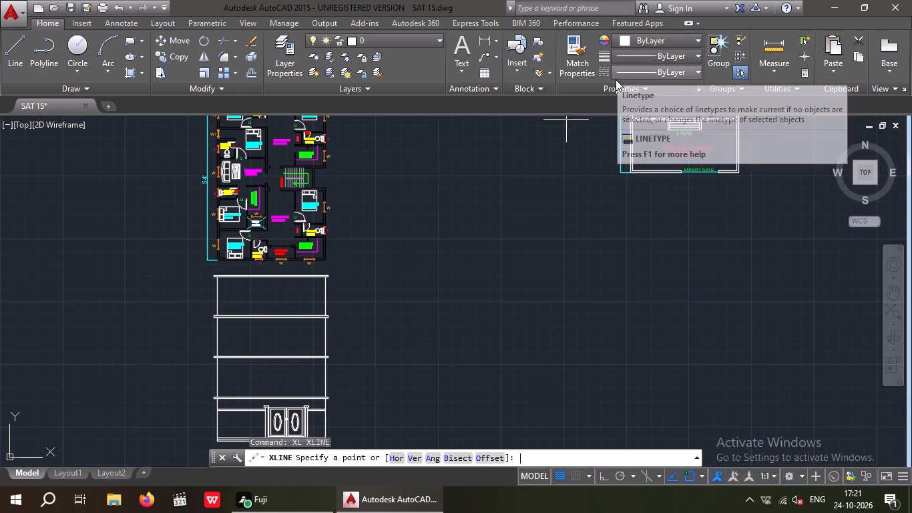
text(V)
key(space)
scroll(222, 239, up, 1)
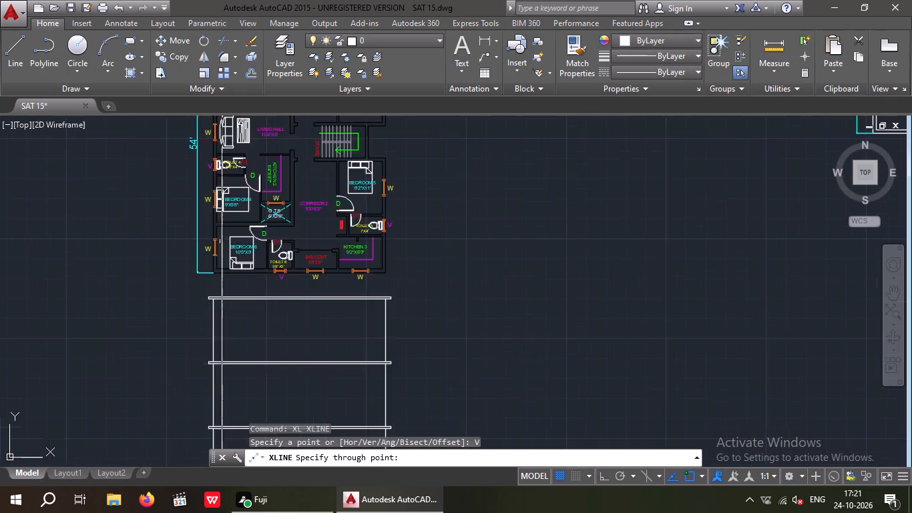
scroll(222, 242, up, 1)
scroll(290, 306, up, 1)
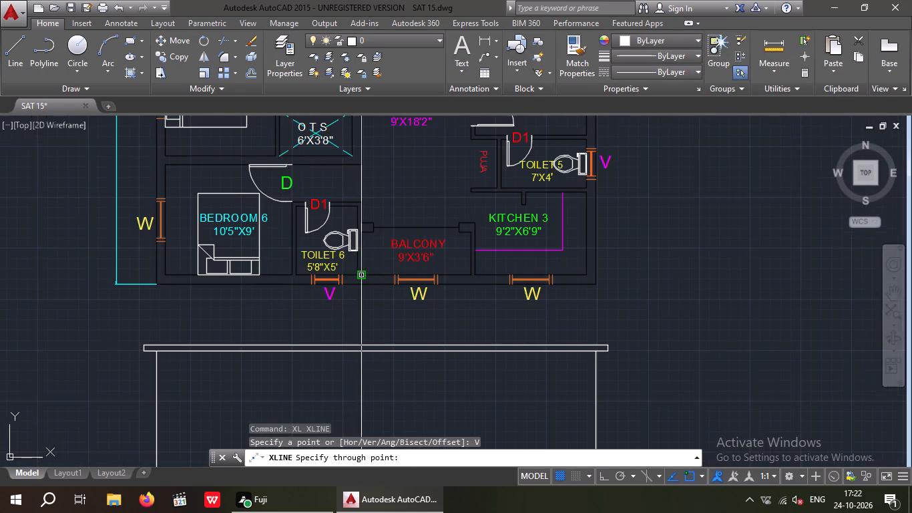
scroll(363, 275, up, 2)
click(357, 275)
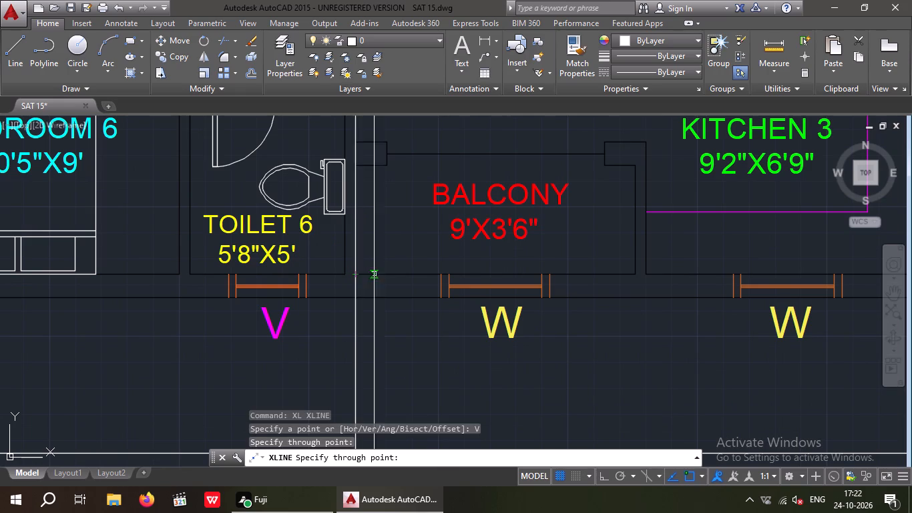
scroll(367, 271, down, 1)
scroll(550, 271, up, 2)
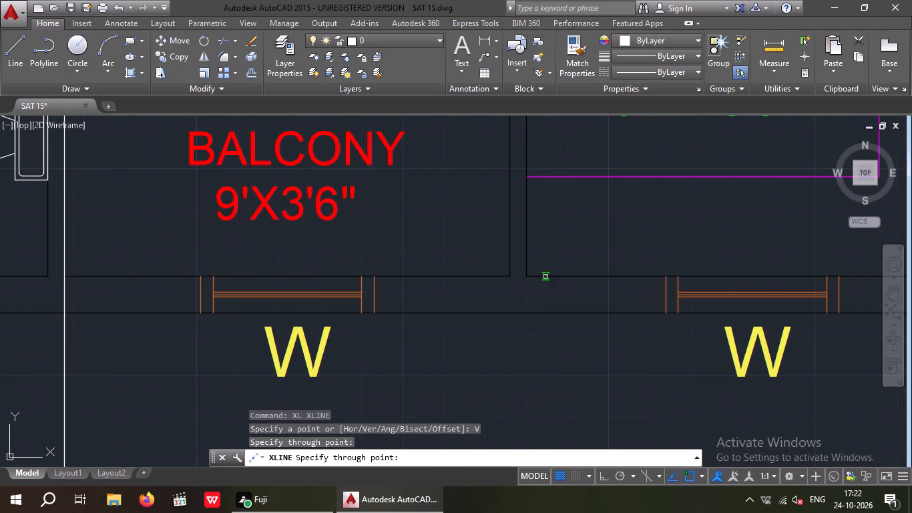
click(524, 278)
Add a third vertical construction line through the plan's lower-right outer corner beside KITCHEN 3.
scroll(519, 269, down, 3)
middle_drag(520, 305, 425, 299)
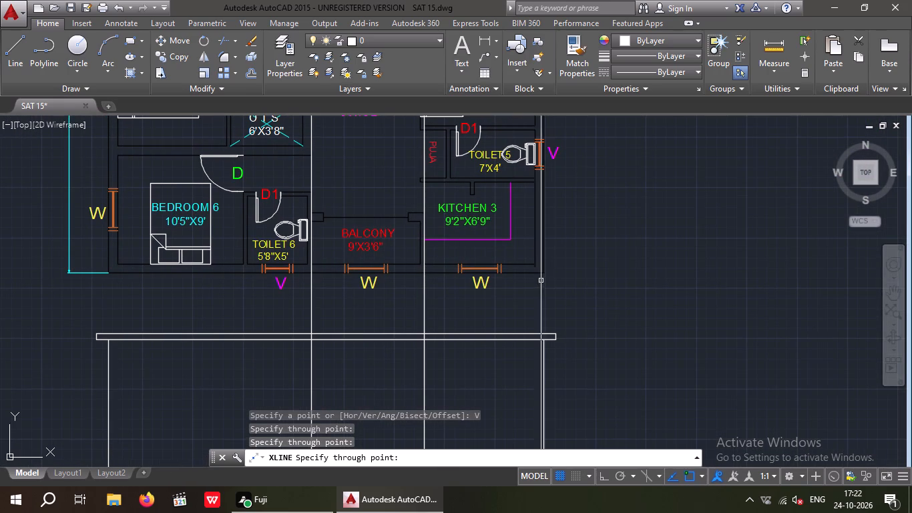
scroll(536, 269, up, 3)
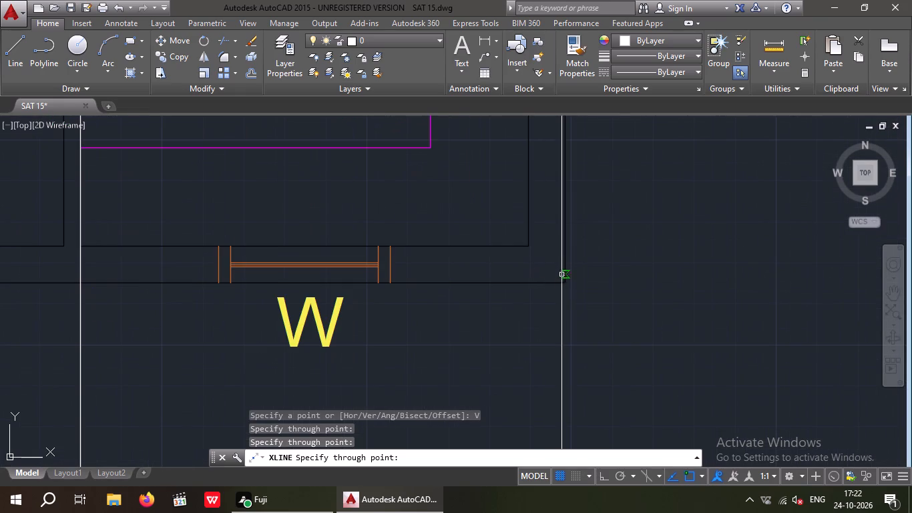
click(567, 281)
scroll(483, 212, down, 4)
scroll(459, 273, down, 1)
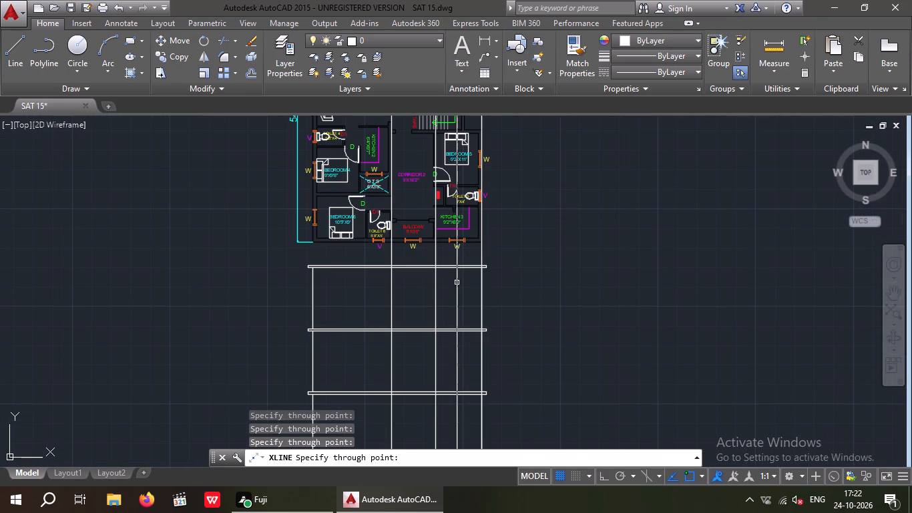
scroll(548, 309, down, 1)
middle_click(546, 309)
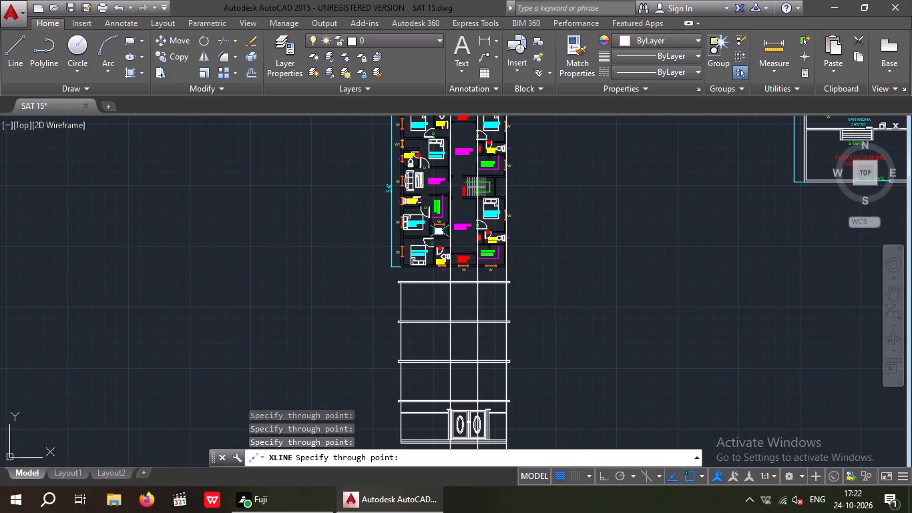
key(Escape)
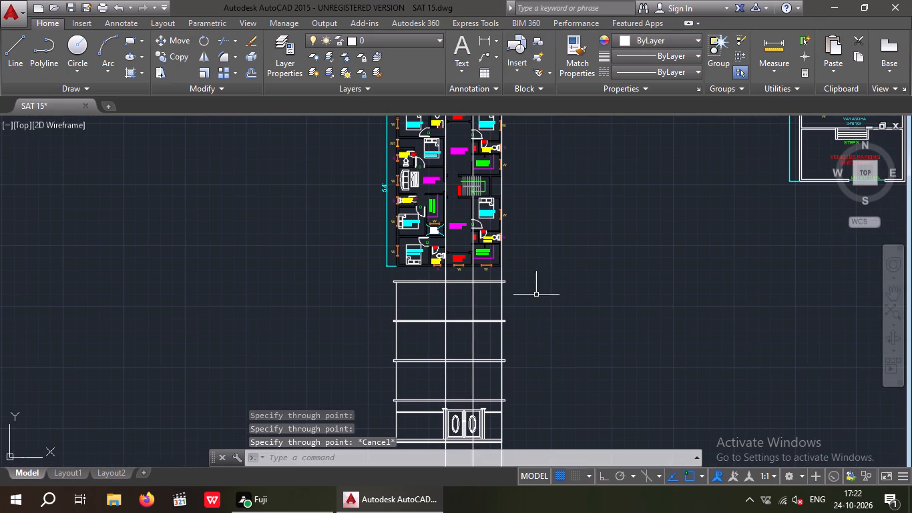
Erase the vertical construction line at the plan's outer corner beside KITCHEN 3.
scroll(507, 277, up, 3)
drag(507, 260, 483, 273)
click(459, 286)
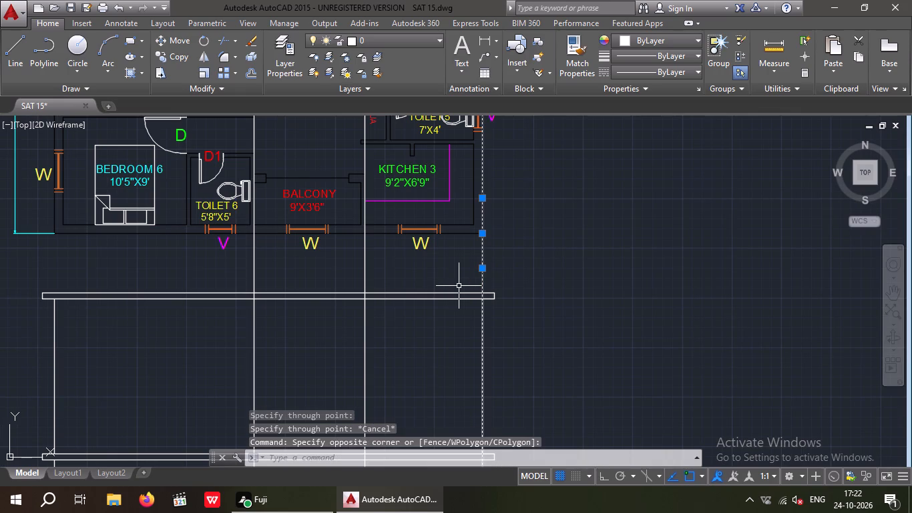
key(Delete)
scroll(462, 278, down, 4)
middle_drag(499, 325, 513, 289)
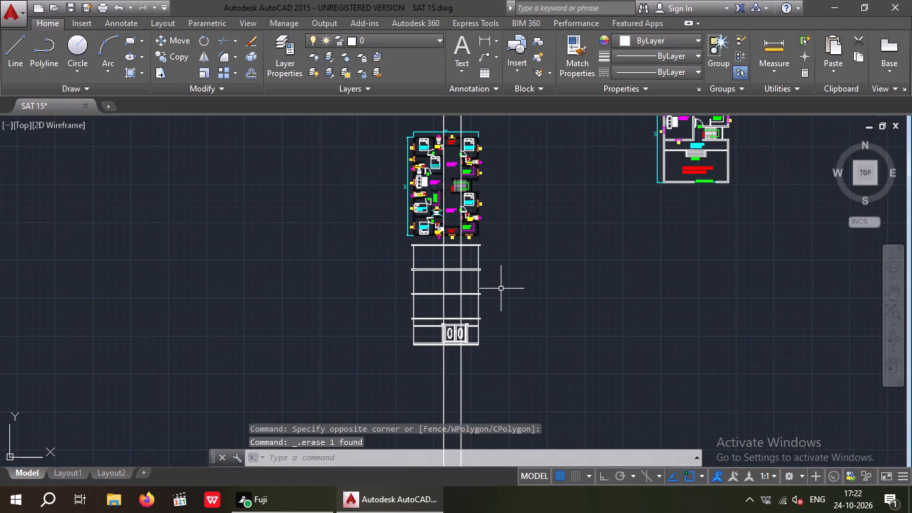
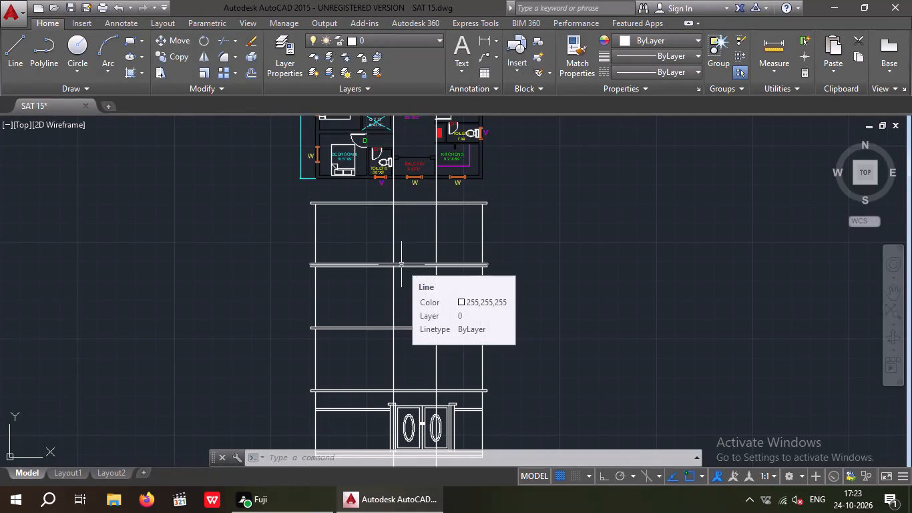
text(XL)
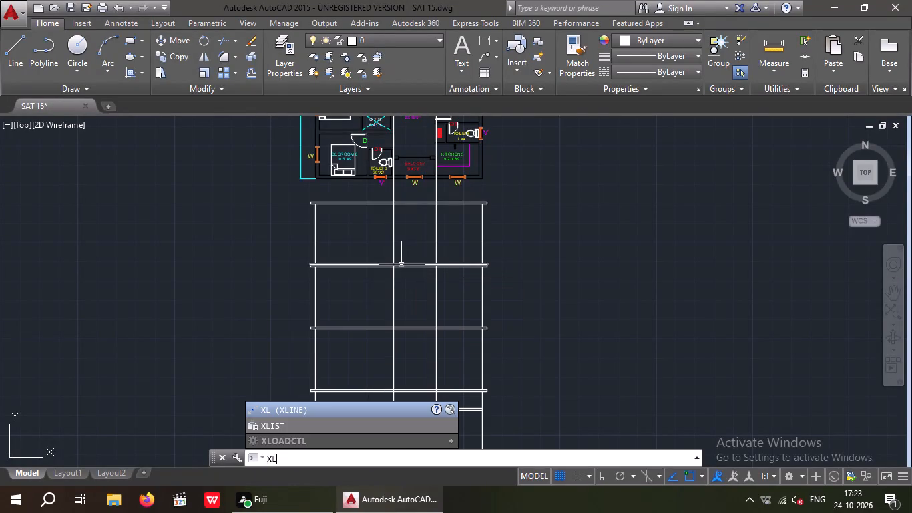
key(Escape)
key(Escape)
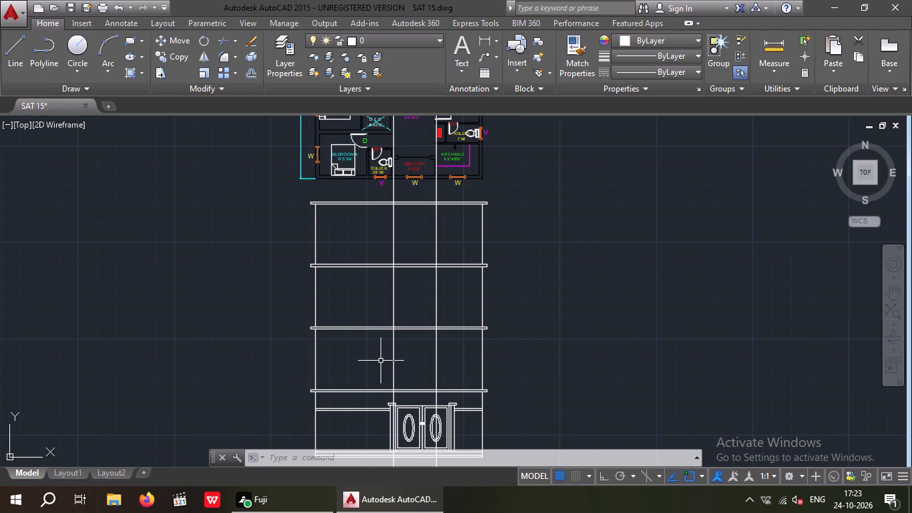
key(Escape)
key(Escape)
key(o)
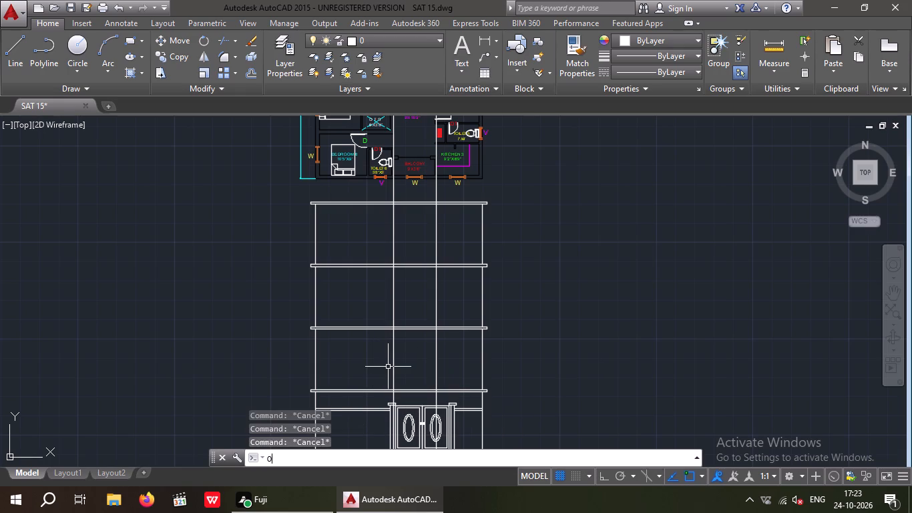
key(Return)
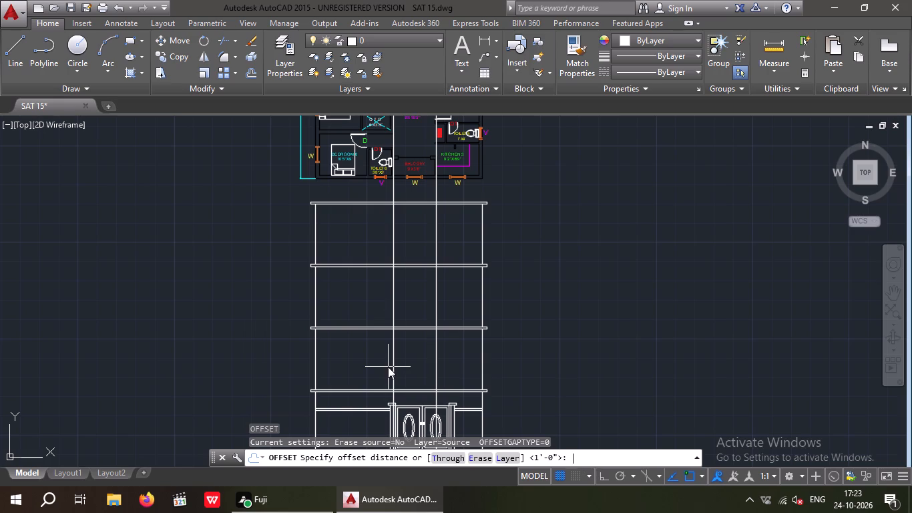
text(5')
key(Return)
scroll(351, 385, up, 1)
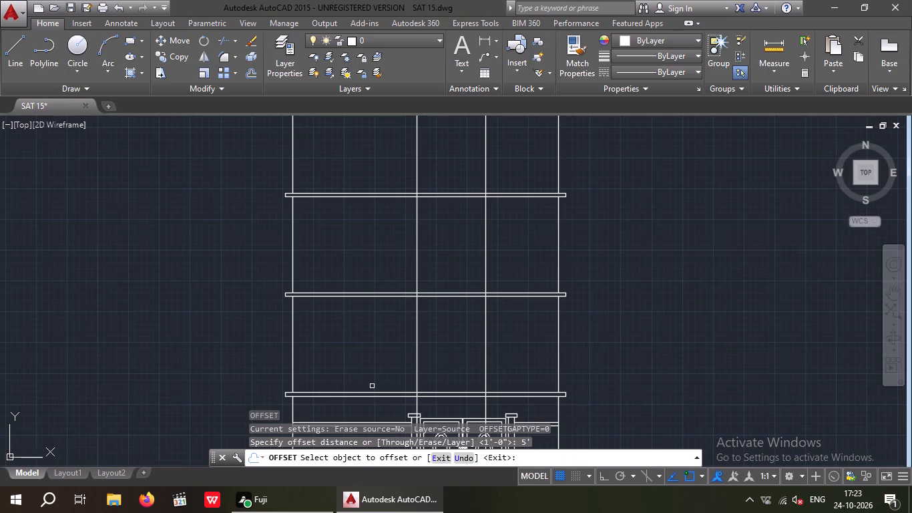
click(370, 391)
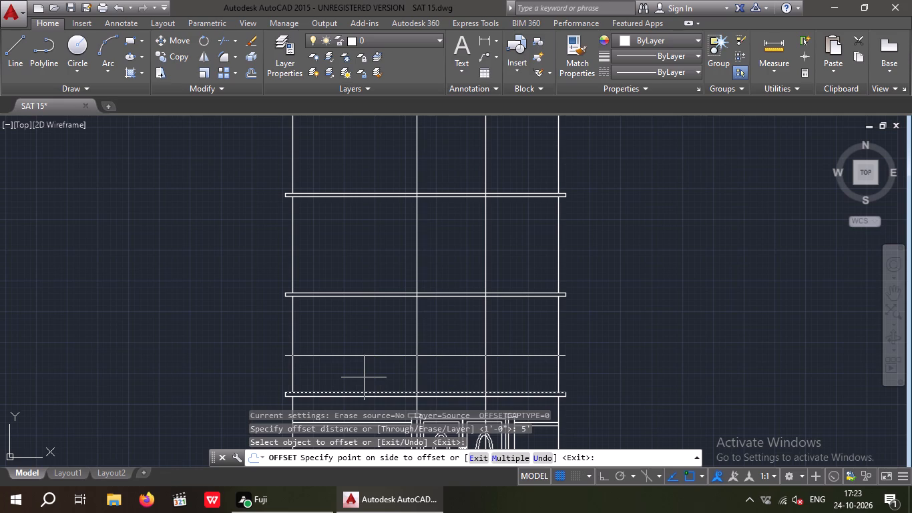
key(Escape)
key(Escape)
Offset the top line of the lowest slab, just above the gate, upward by 4'.
key(o)
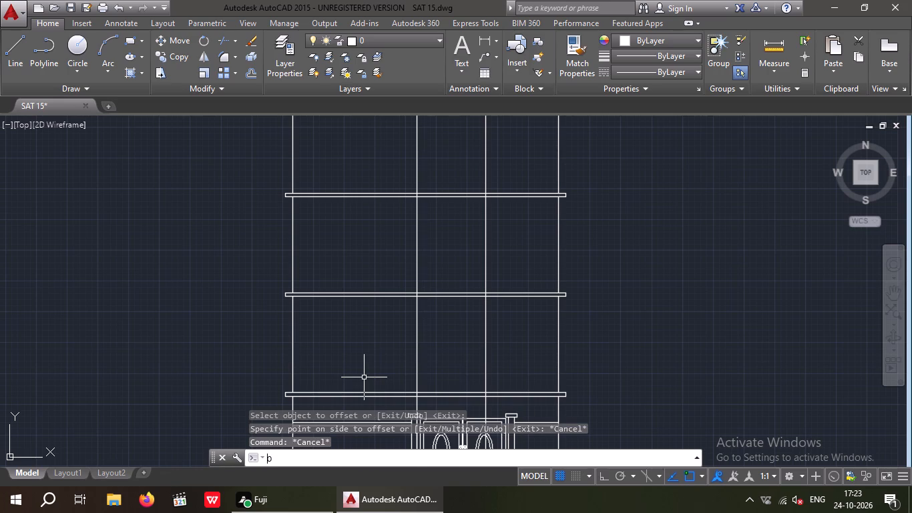
key(Return)
text(4')
key(Return)
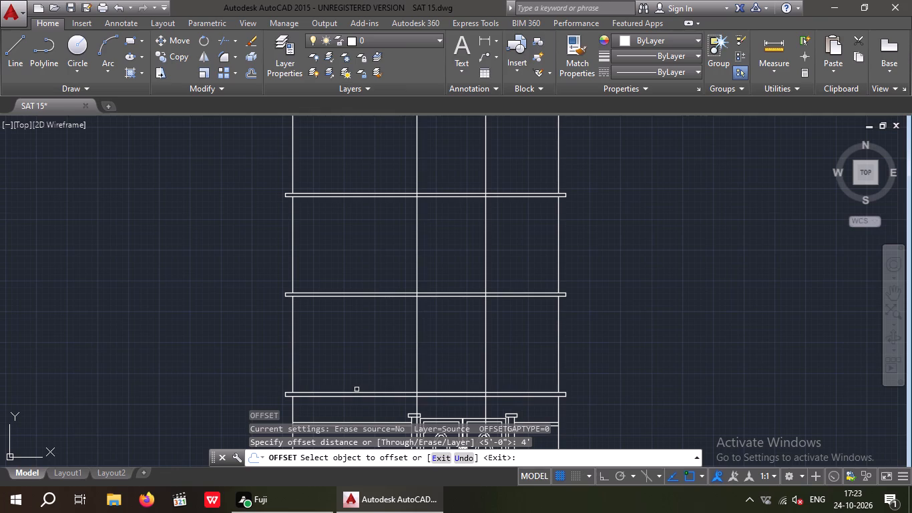
drag(357, 392, 359, 383)
click(360, 363)
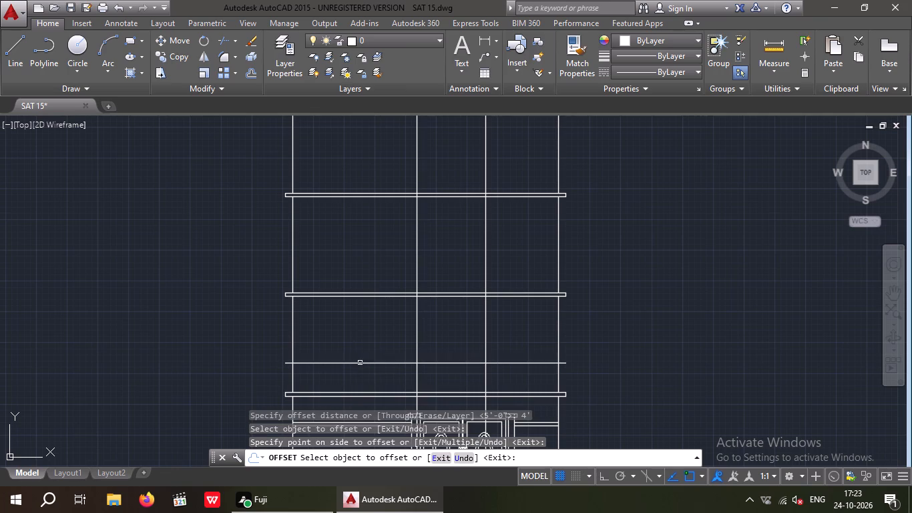
Offset the top lines of the next two slabs above upward by the same 4'.
scroll(356, 284, up, 3)
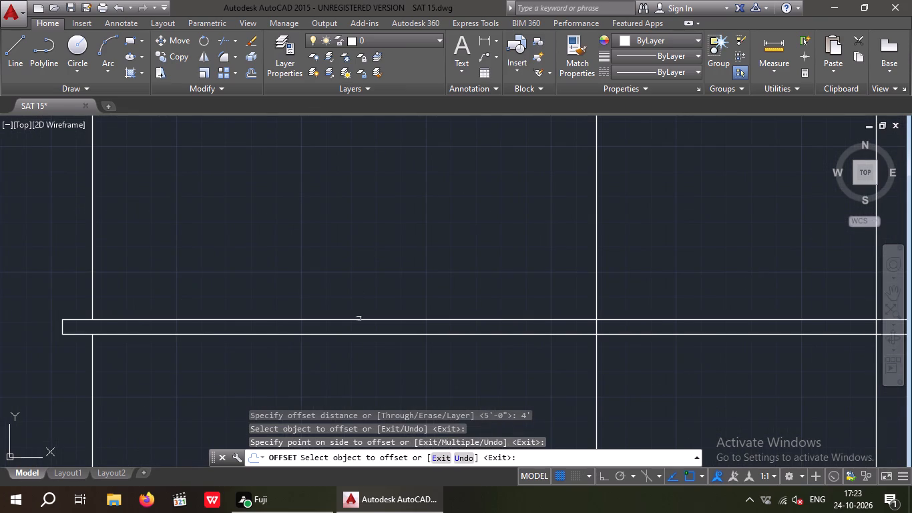
drag(359, 319, 358, 312)
click(357, 256)
scroll(362, 254, down, 2)
middle_drag(365, 264, 371, 350)
middle_drag(383, 261, 383, 352)
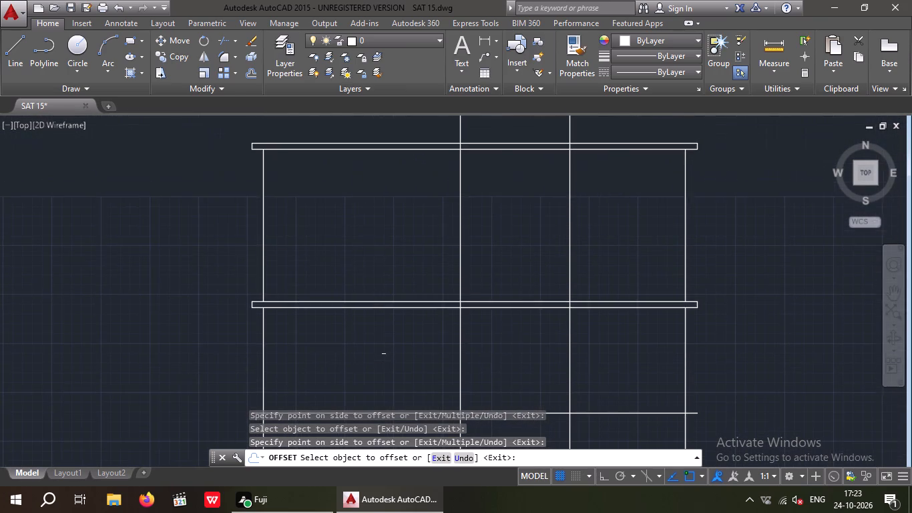
scroll(375, 299, up, 1)
drag(375, 304, 371, 284)
click(370, 248)
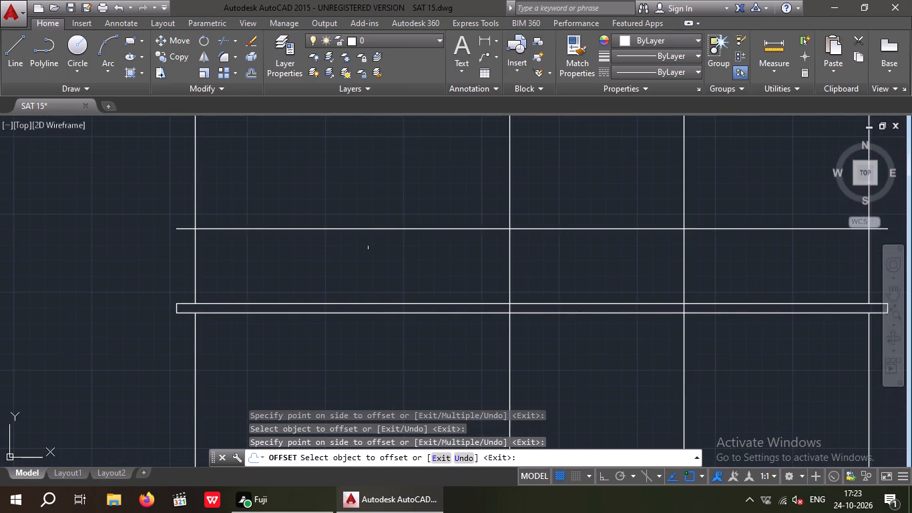
scroll(375, 233, down, 2)
middle_drag(373, 266, 375, 256)
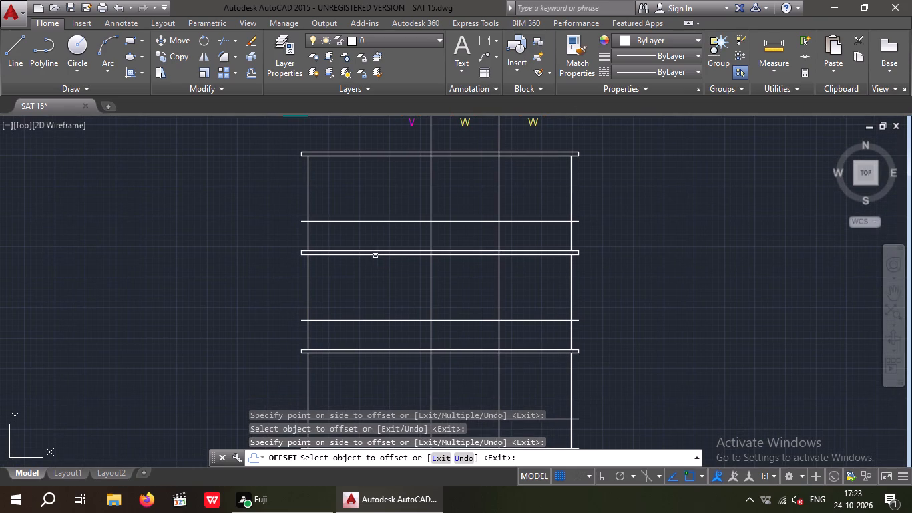
key(Escape)
key(Escape)
Draw vertical construction lines through the four frame edges of the TOILET 6 ventilator (V) in the plan.
scroll(376, 256, down, 1)
middle_drag(369, 309, 361, 352)
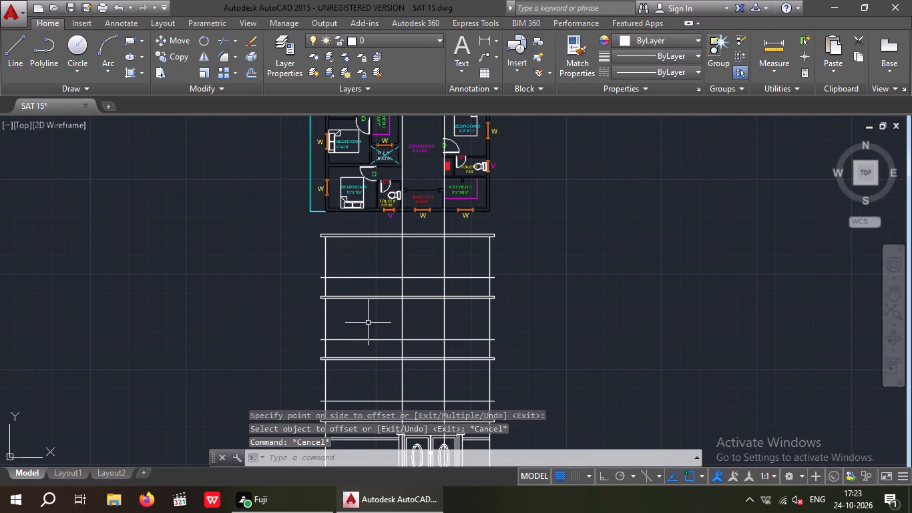
text(XL)
key(space)
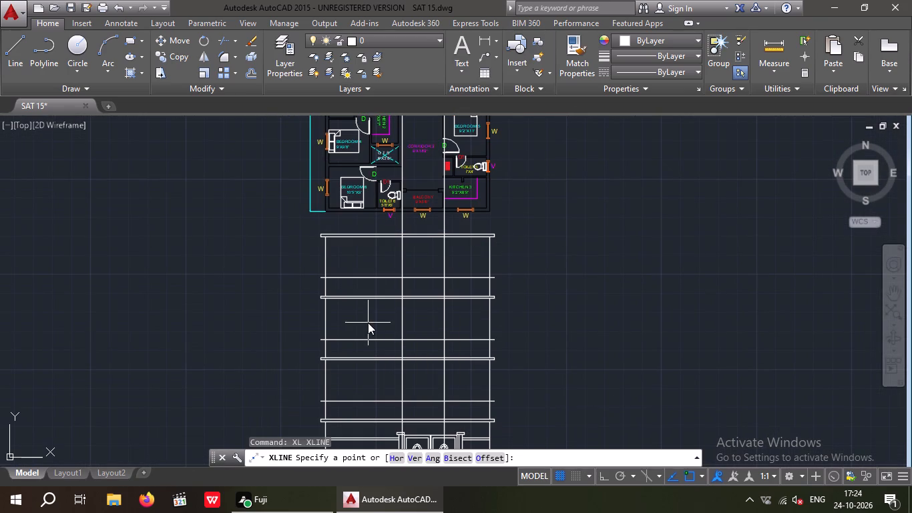
text(V)
key(space)
scroll(392, 198, up, 4)
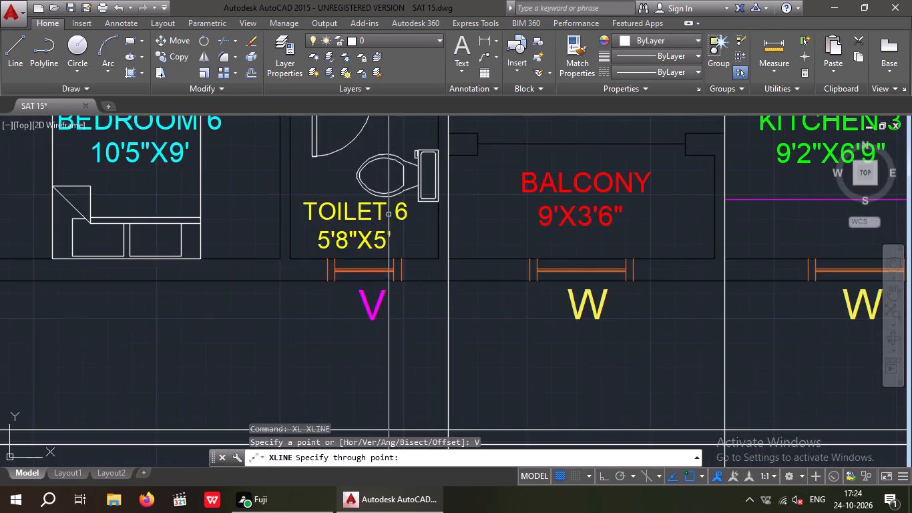
scroll(328, 280, up, 3)
click(320, 285)
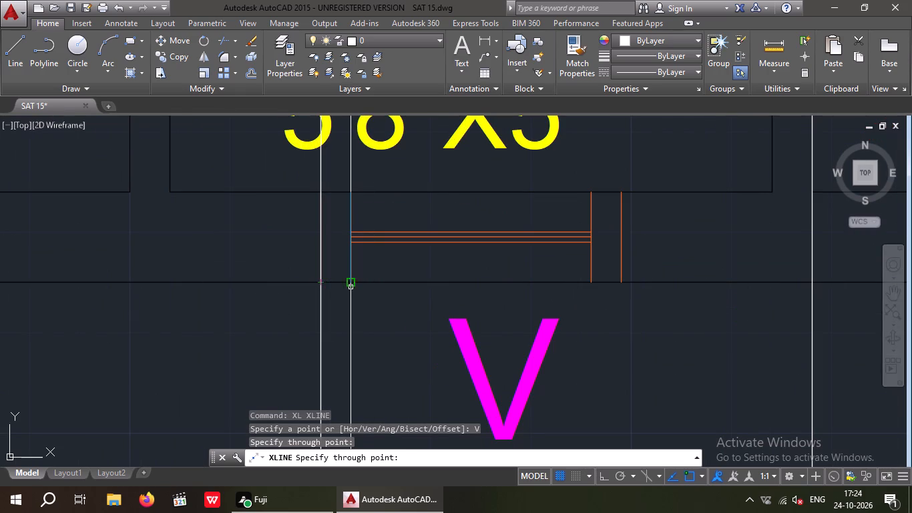
click(350, 281)
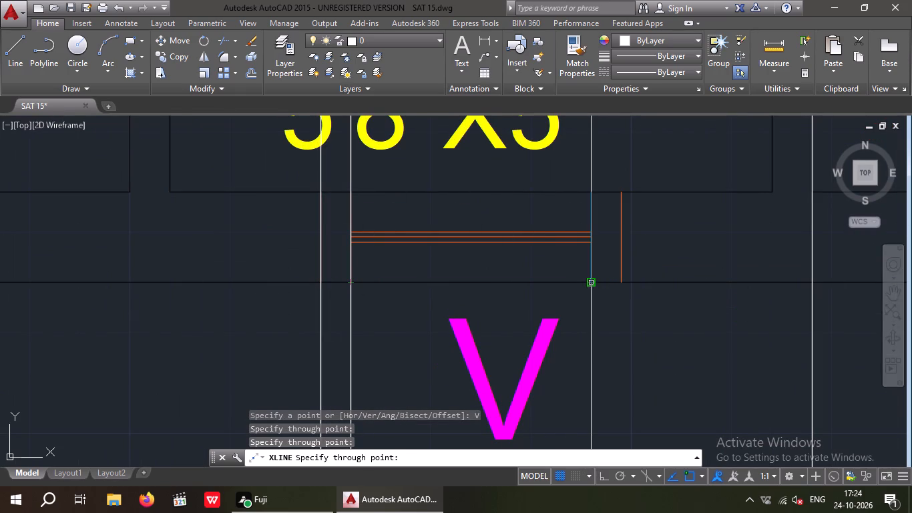
click(592, 284)
click(619, 282)
Draw vertical construction lines through the four frame edges of the BALCONY window (W) in the plan.
scroll(602, 248, down, 3)
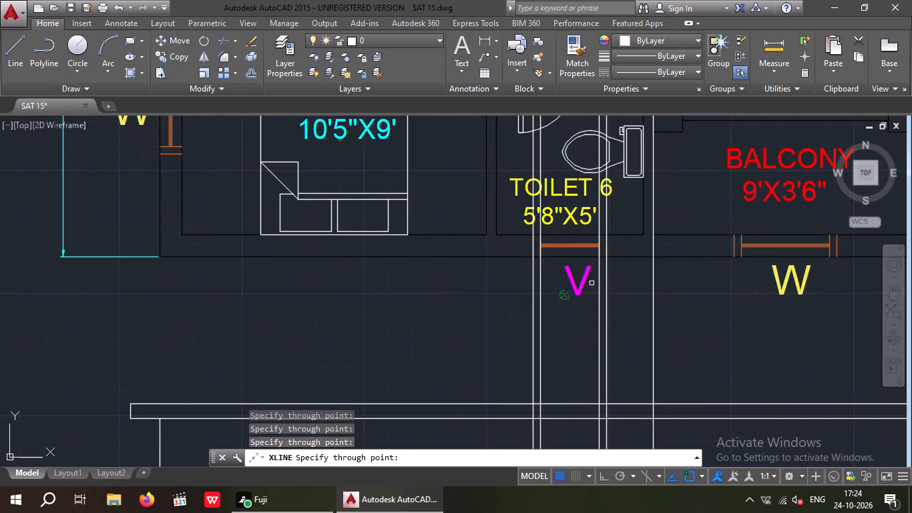
middle_drag(582, 285, 158, 311)
scroll(307, 323, up, 3)
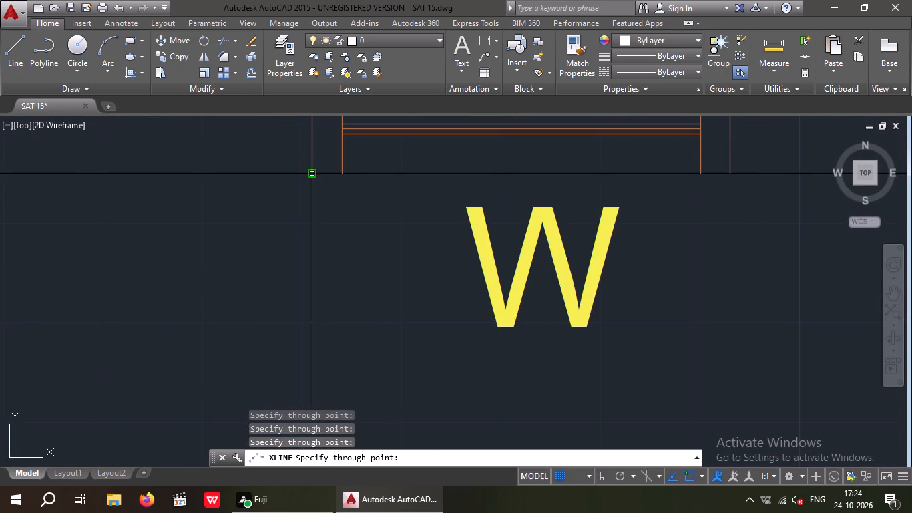
click(311, 172)
click(343, 174)
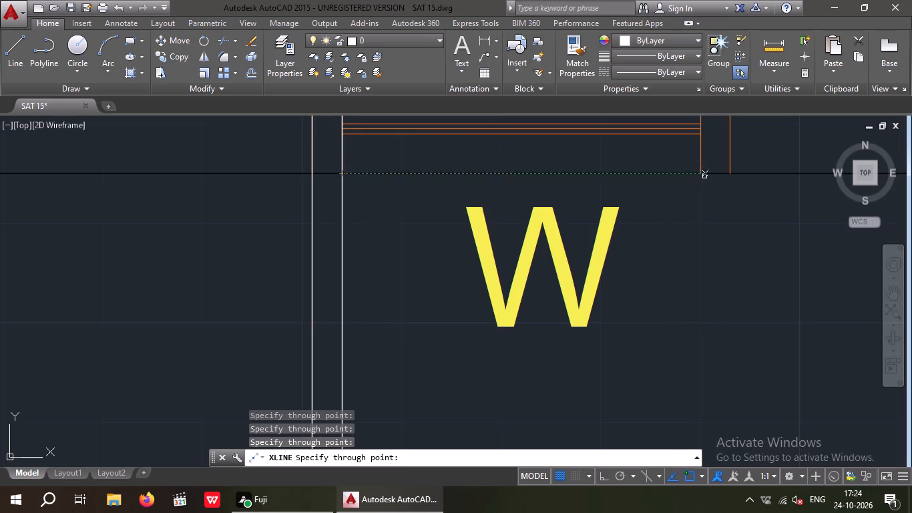
click(700, 175)
click(730, 175)
Draw vertical construction lines through the four frame edges of the KITCHEN 3 window (W) on the front wall.
scroll(685, 198, down, 3)
middle_drag(664, 222, 493, 269)
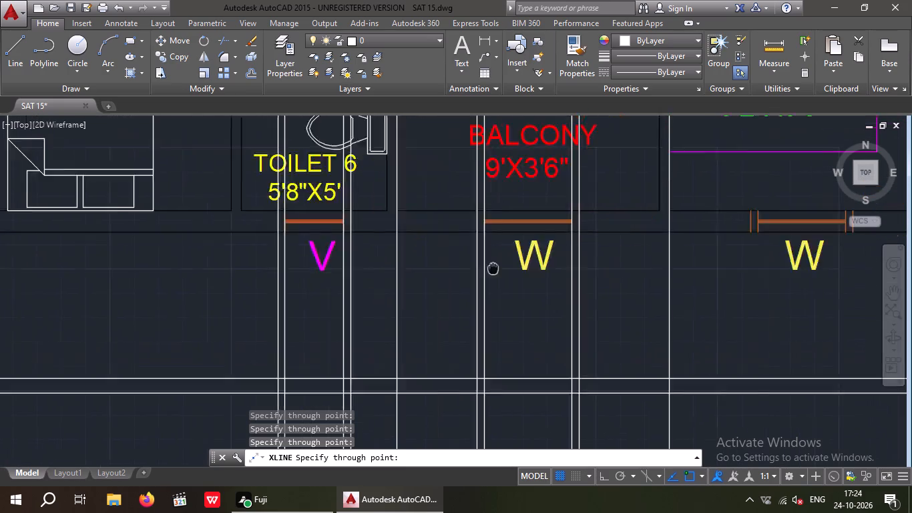
middle_drag(493, 269, 104, 375)
scroll(347, 393, up, 3)
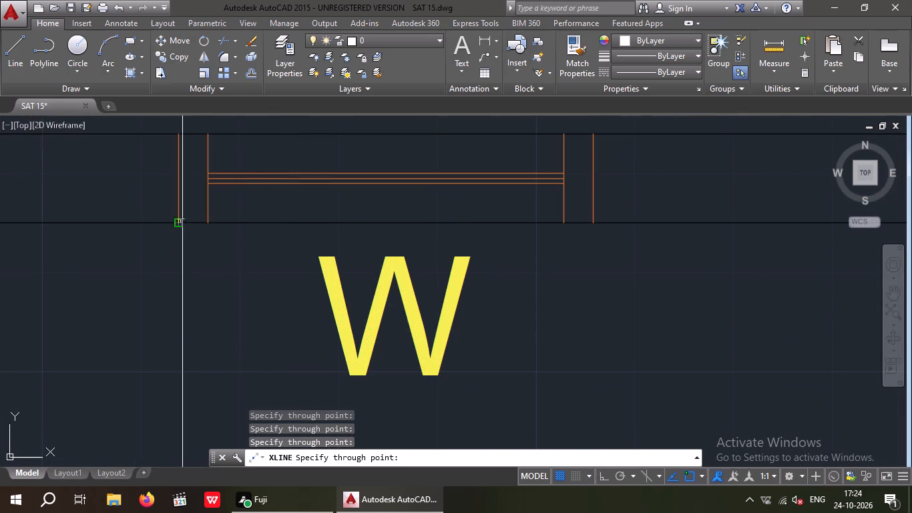
click(180, 222)
click(208, 224)
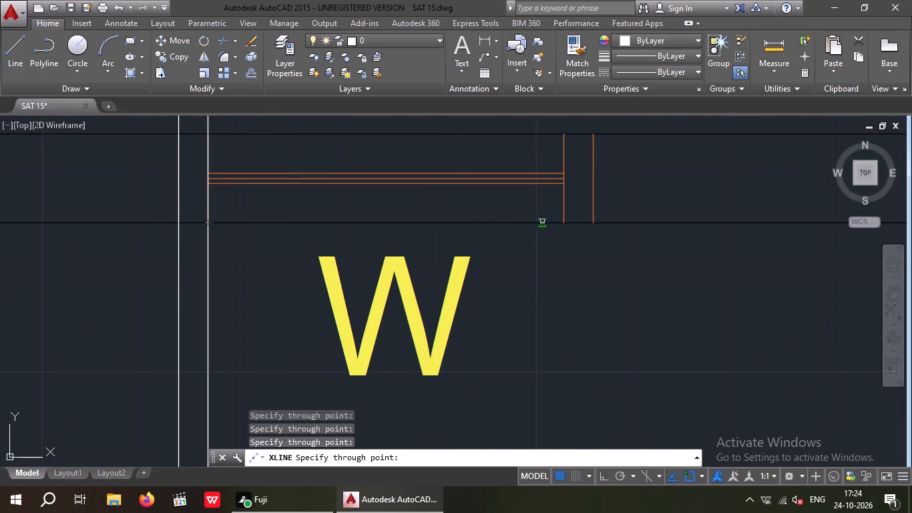
click(563, 222)
click(595, 221)
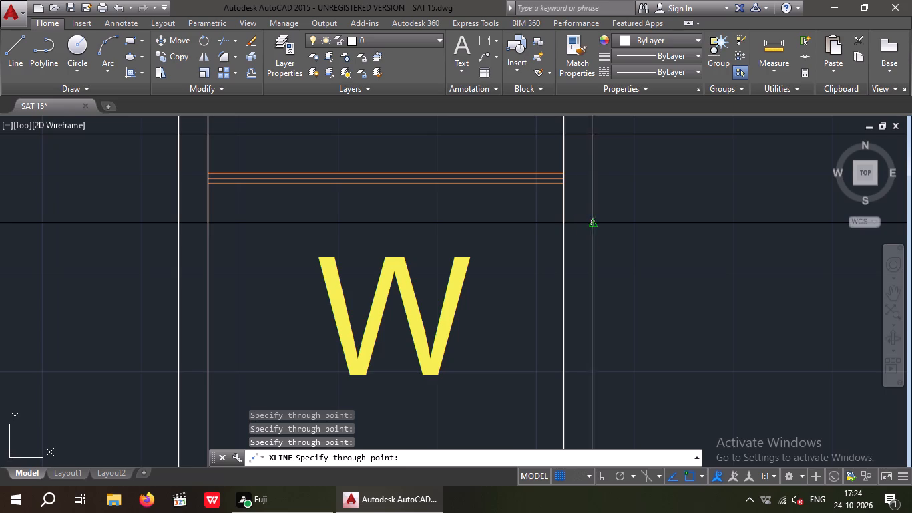
scroll(584, 208, down, 4)
middle_click(568, 236)
key(Escape)
key(Escape)
Offset the lowest storey's sill-level line upward by 3" in the elevation.
middle_drag(607, 273, 588, 162)
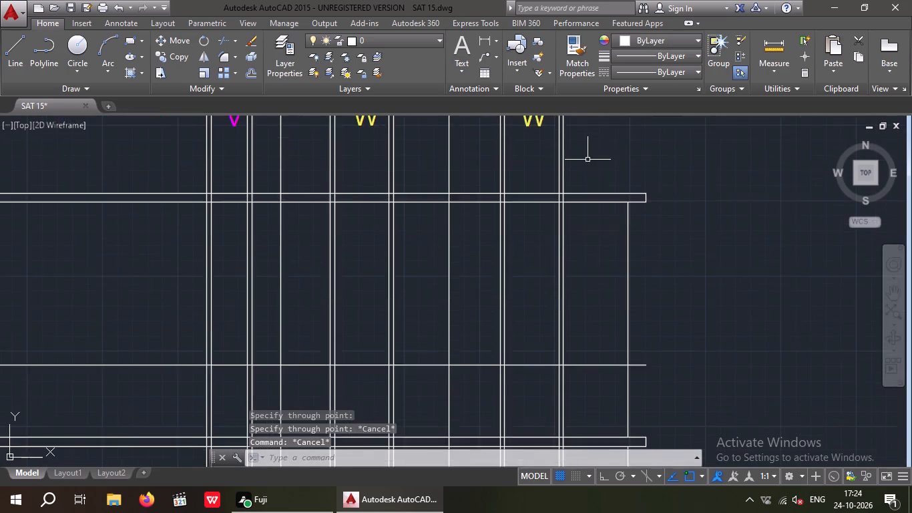
scroll(585, 168, down, 3)
middle_drag(588, 212, 525, 218)
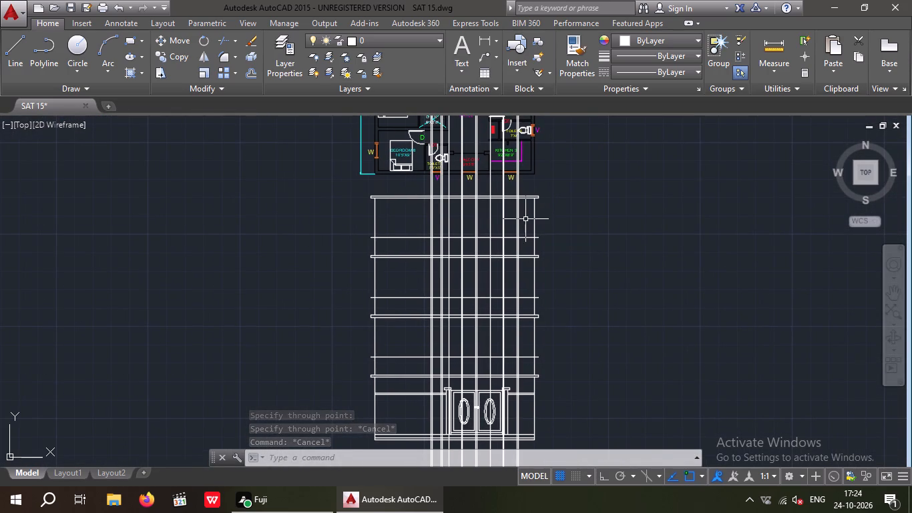
scroll(441, 308, up, 4)
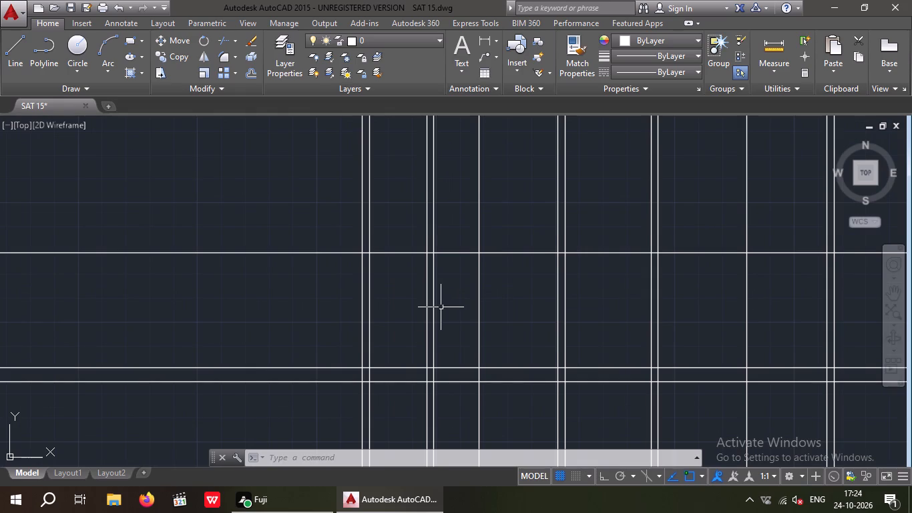
middle_click(421, 338)
scroll(433, 299, down, 2)
middle_drag(433, 299, 381, 340)
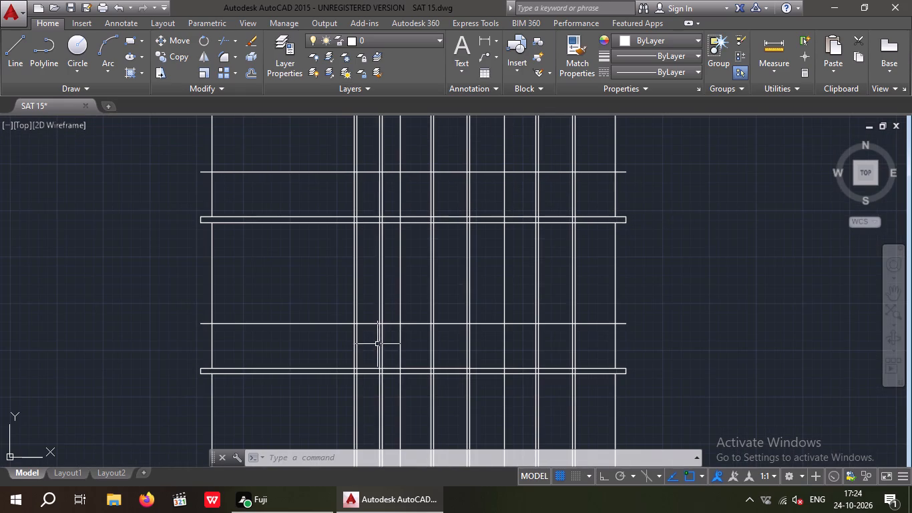
scroll(373, 341, up, 2)
middle_drag(373, 331, 366, 383)
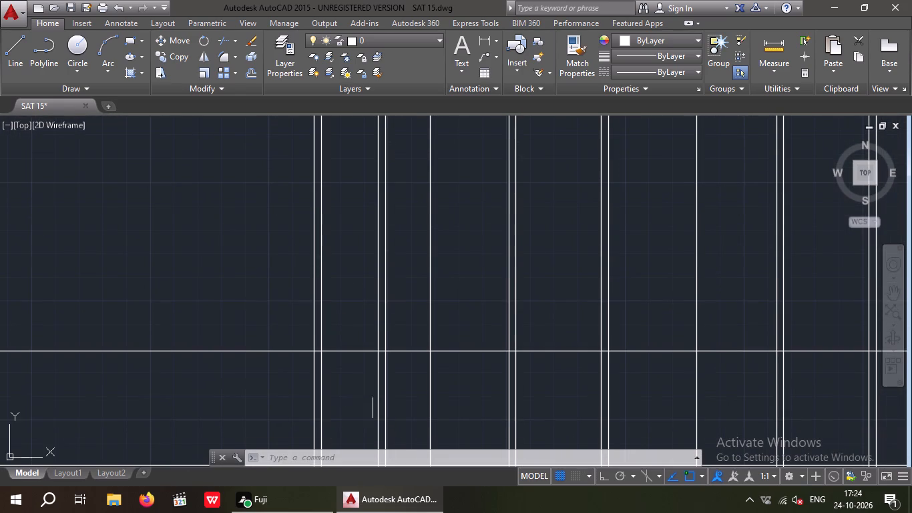
key(Escape)
key(Escape)
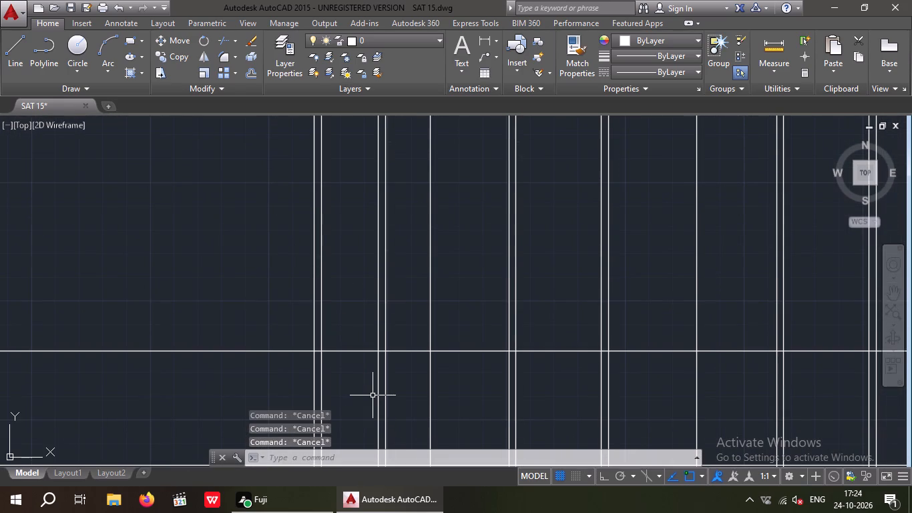
key(o)
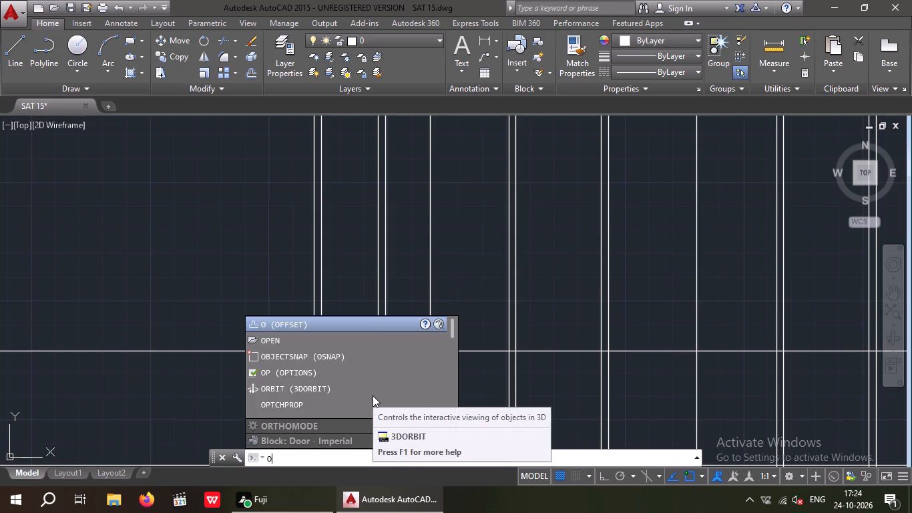
key(Return)
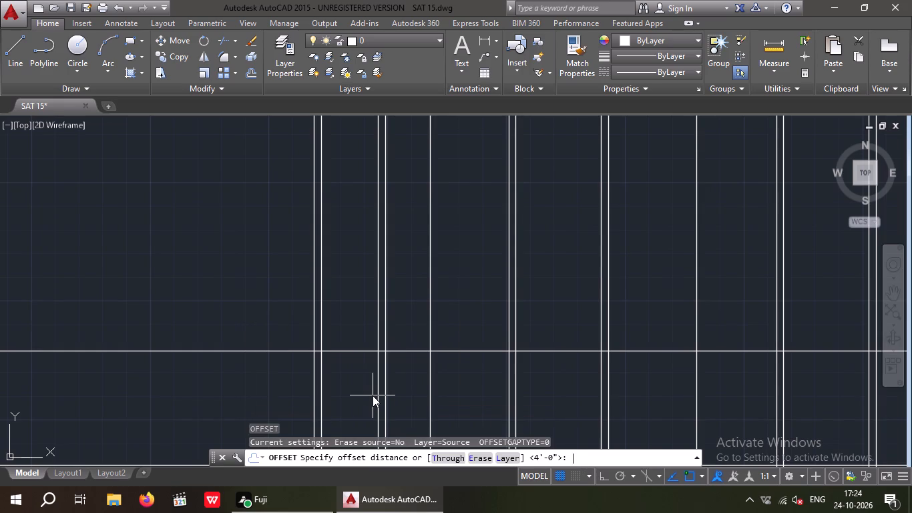
text(3")
key(Return)
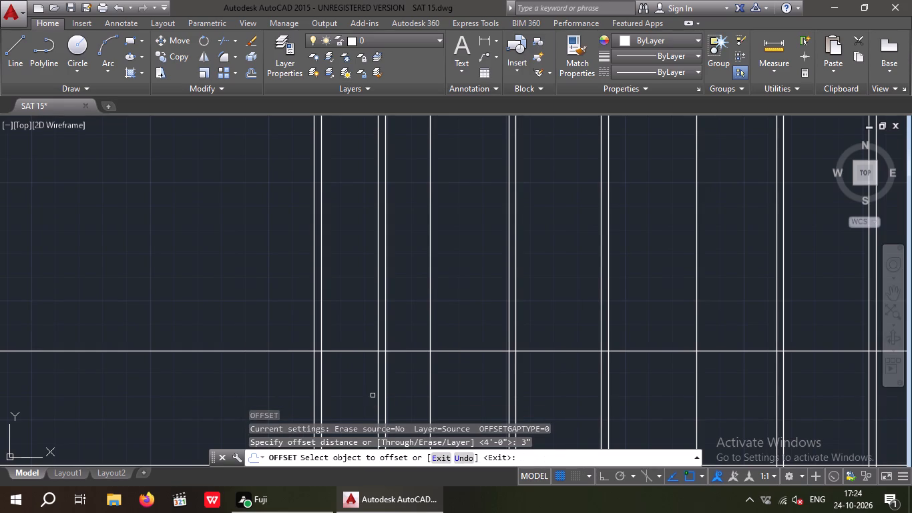
scroll(333, 333, down, 4)
middle_drag(345, 393, 338, 303)
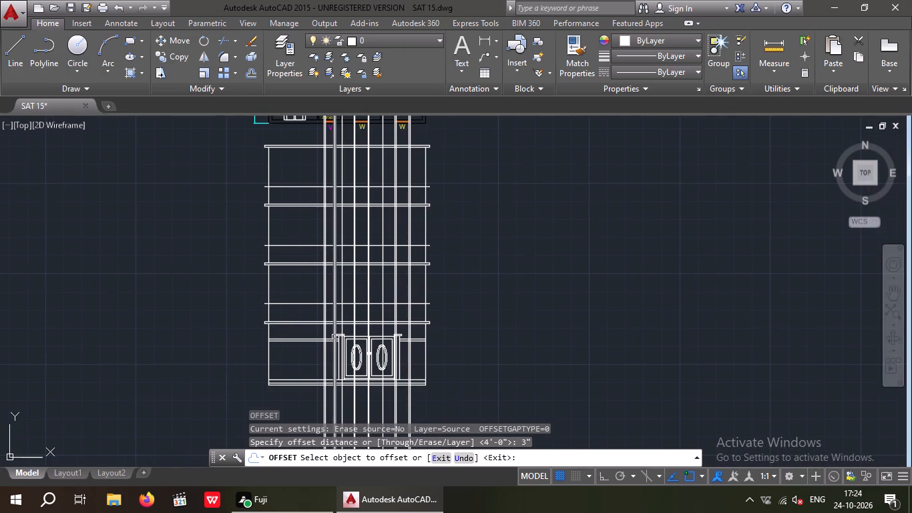
scroll(329, 304, up, 5)
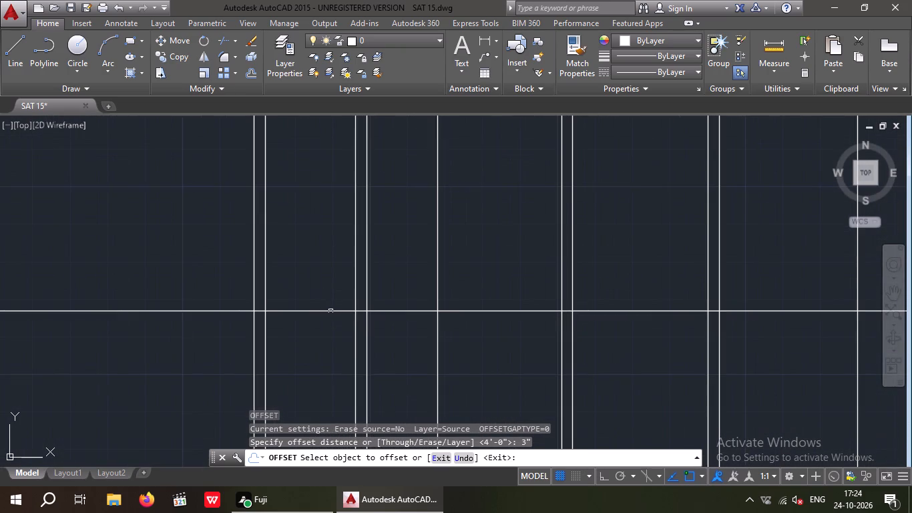
drag(324, 311, 321, 296)
click(316, 268)
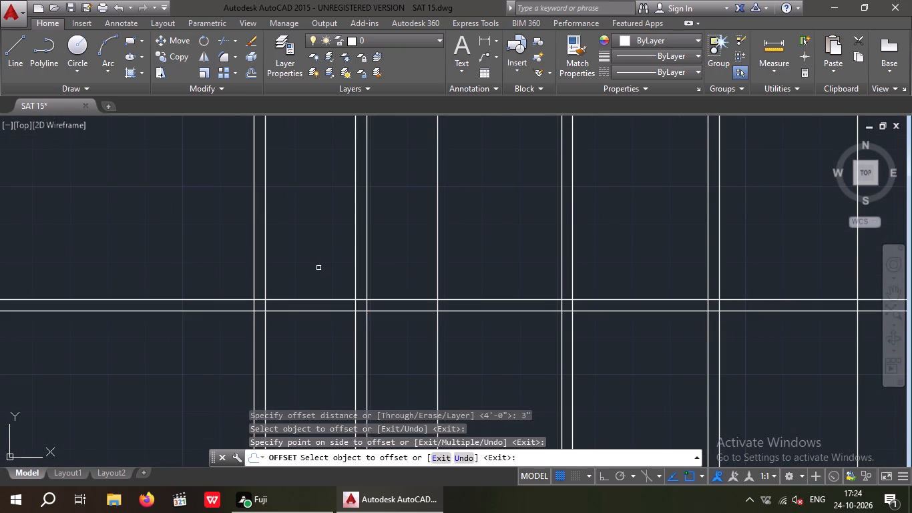
key(Escape)
key(Escape)
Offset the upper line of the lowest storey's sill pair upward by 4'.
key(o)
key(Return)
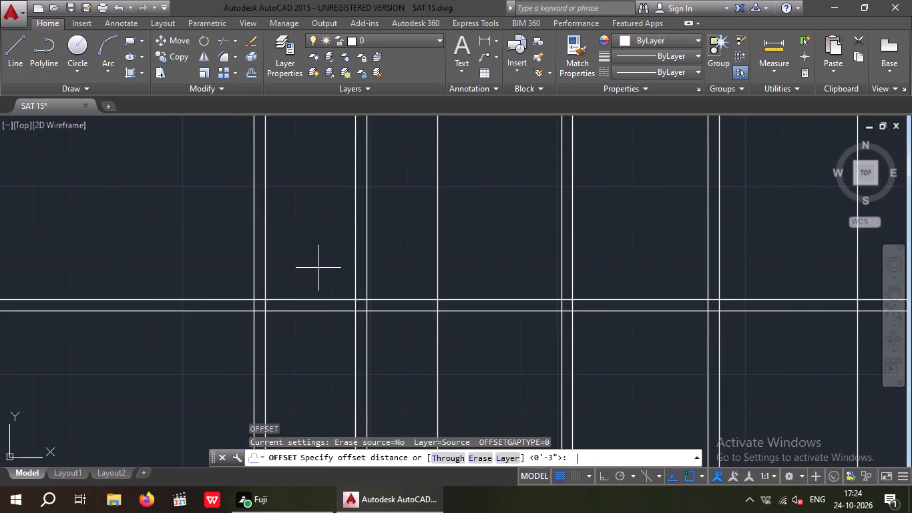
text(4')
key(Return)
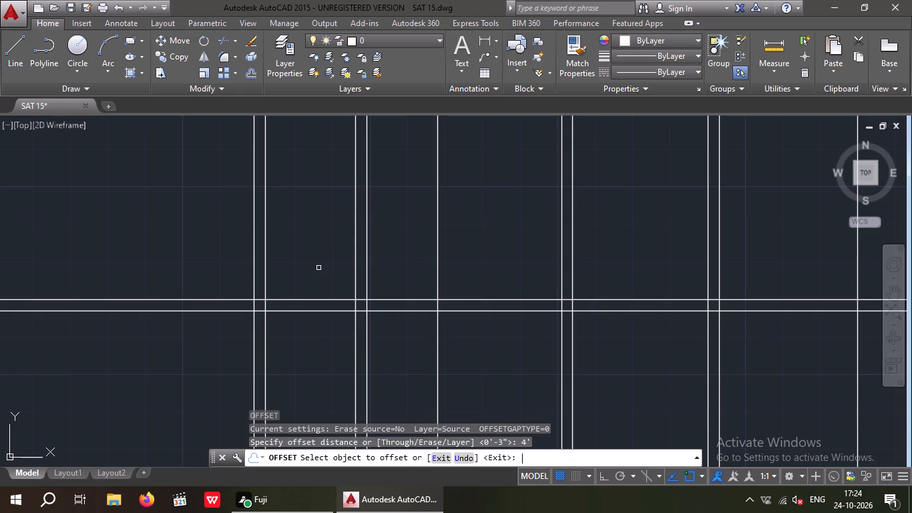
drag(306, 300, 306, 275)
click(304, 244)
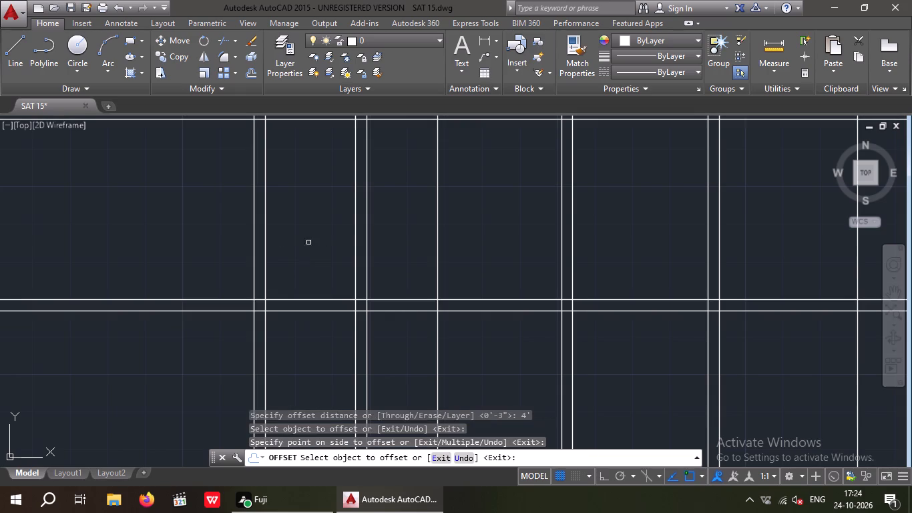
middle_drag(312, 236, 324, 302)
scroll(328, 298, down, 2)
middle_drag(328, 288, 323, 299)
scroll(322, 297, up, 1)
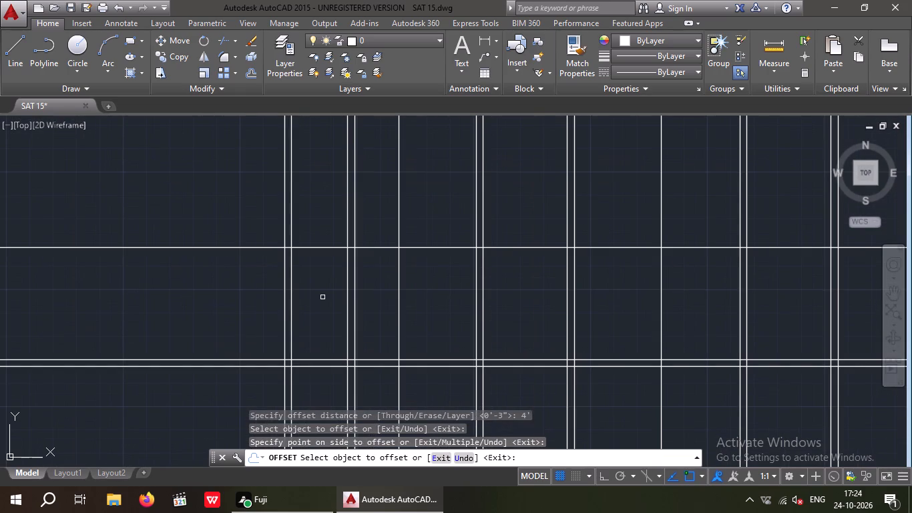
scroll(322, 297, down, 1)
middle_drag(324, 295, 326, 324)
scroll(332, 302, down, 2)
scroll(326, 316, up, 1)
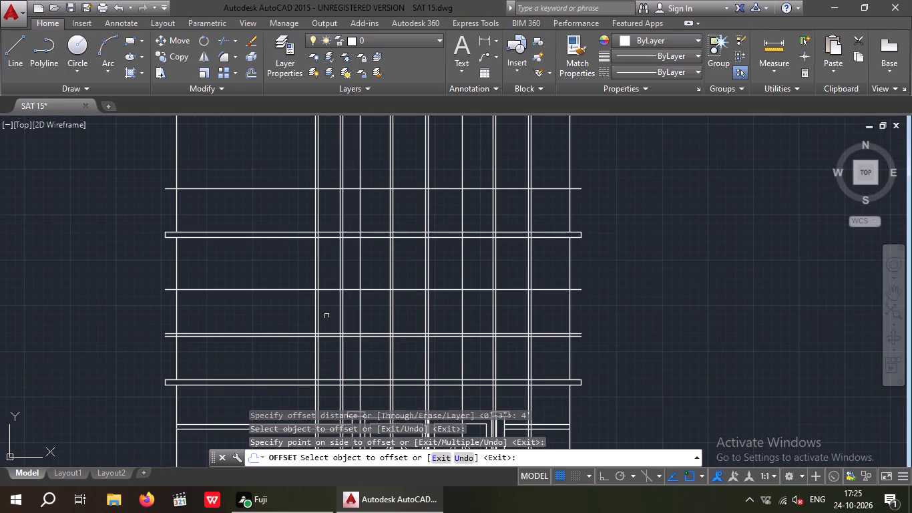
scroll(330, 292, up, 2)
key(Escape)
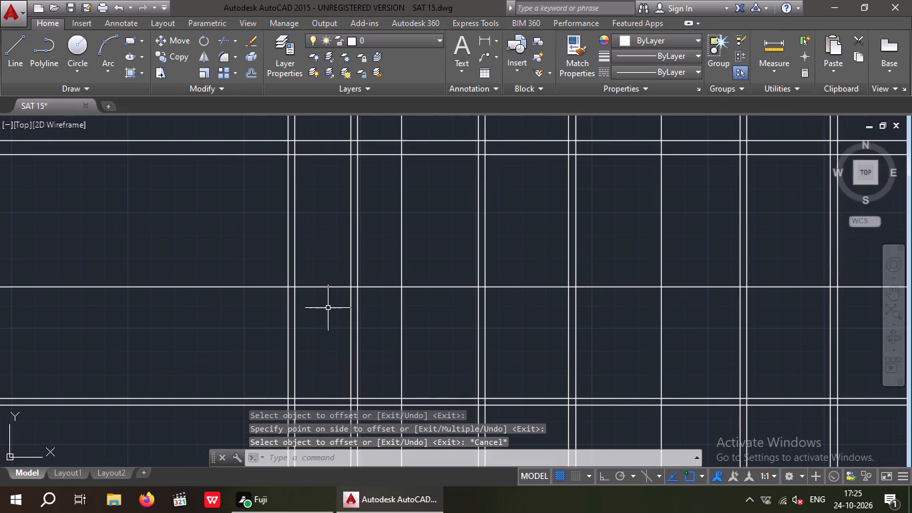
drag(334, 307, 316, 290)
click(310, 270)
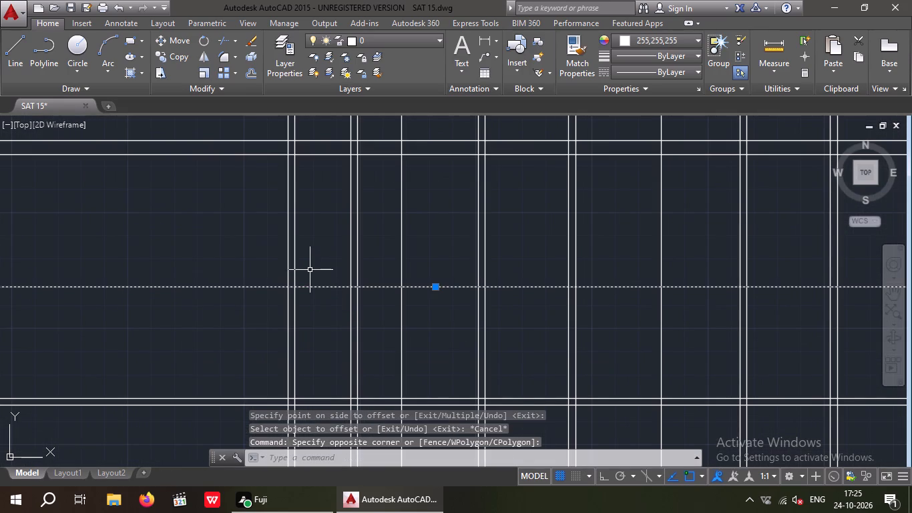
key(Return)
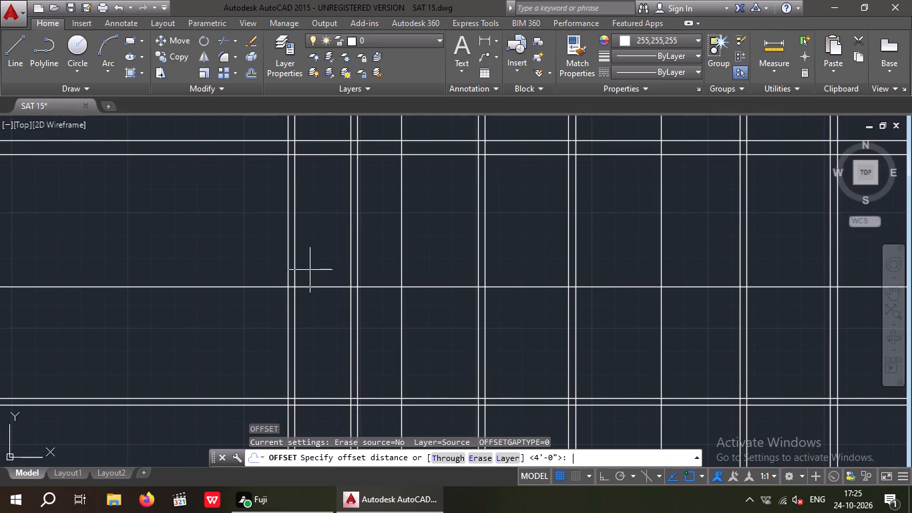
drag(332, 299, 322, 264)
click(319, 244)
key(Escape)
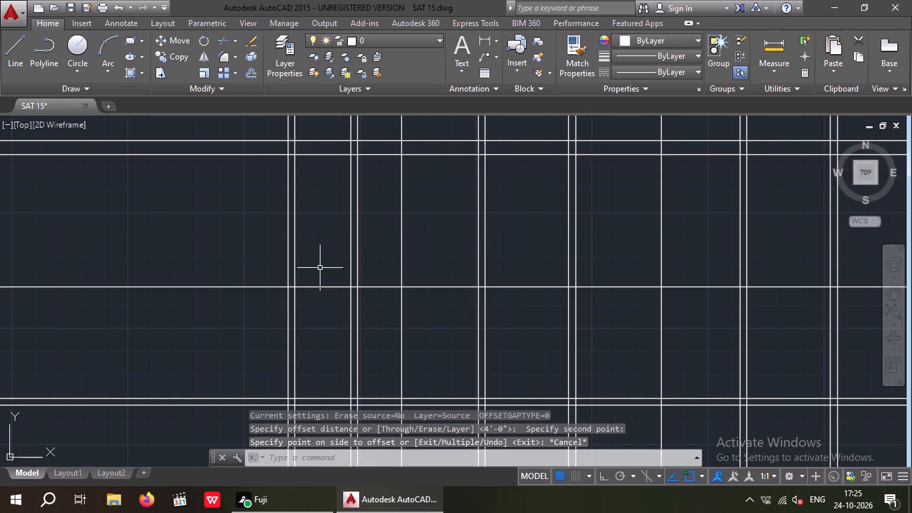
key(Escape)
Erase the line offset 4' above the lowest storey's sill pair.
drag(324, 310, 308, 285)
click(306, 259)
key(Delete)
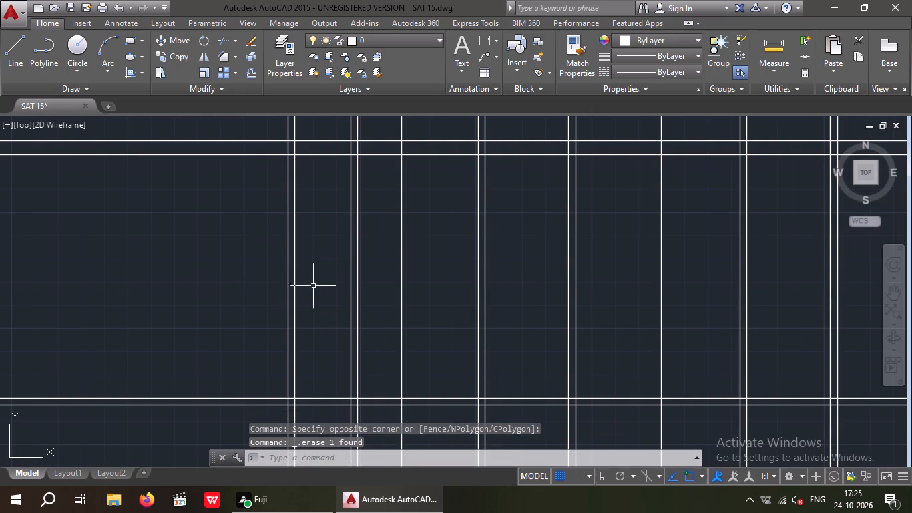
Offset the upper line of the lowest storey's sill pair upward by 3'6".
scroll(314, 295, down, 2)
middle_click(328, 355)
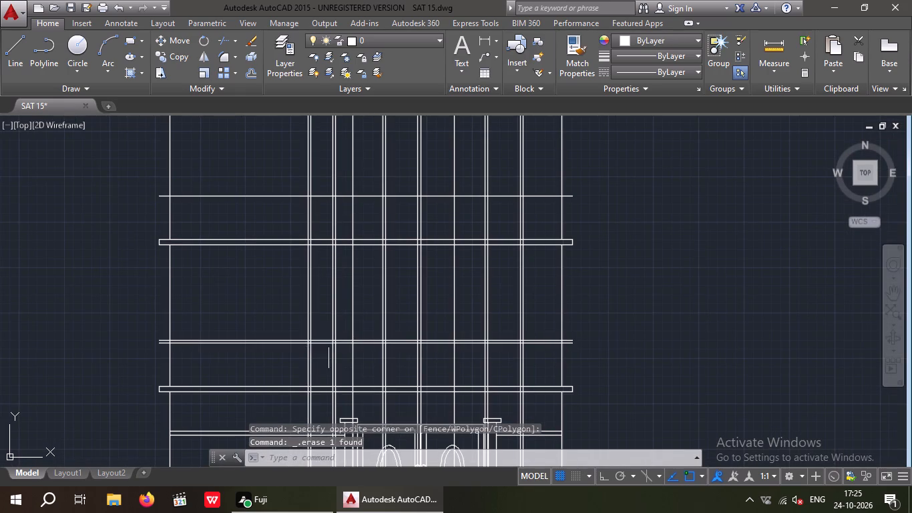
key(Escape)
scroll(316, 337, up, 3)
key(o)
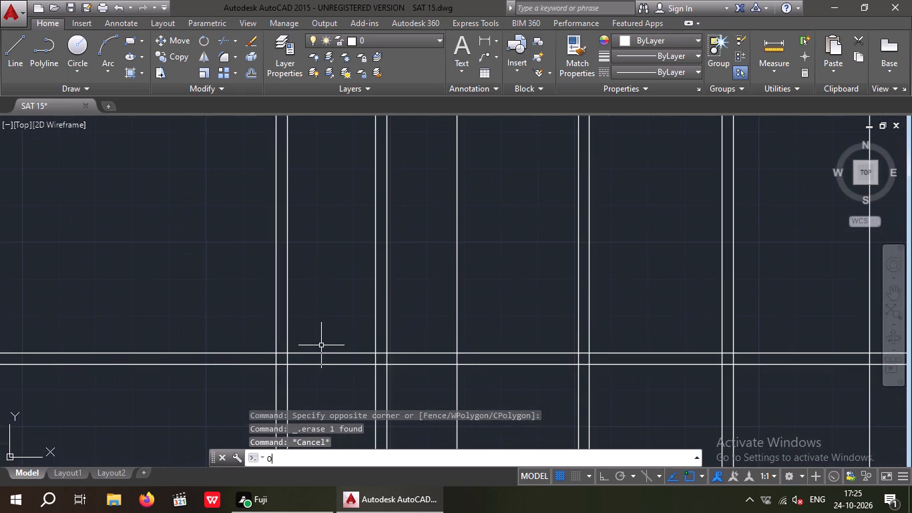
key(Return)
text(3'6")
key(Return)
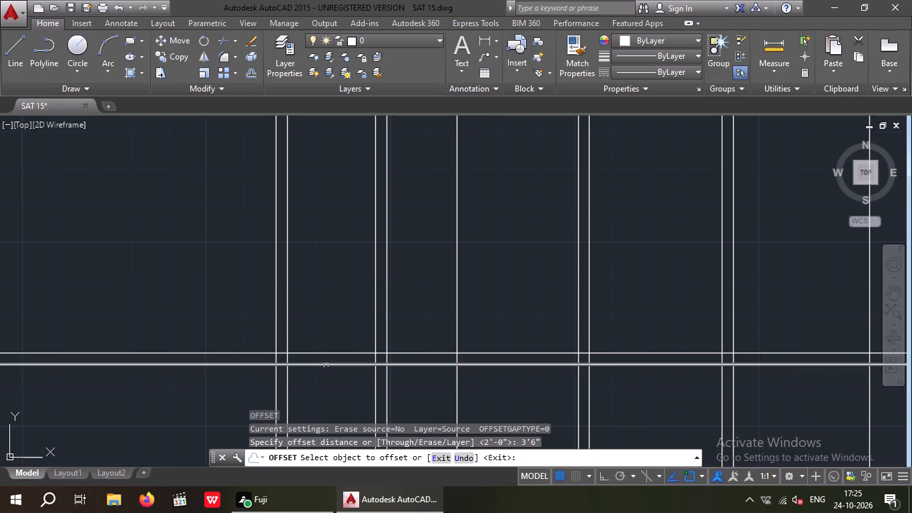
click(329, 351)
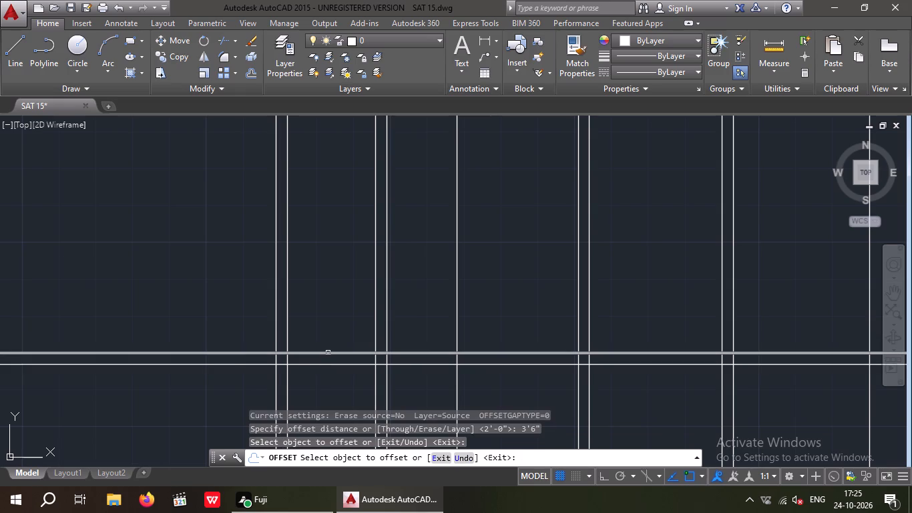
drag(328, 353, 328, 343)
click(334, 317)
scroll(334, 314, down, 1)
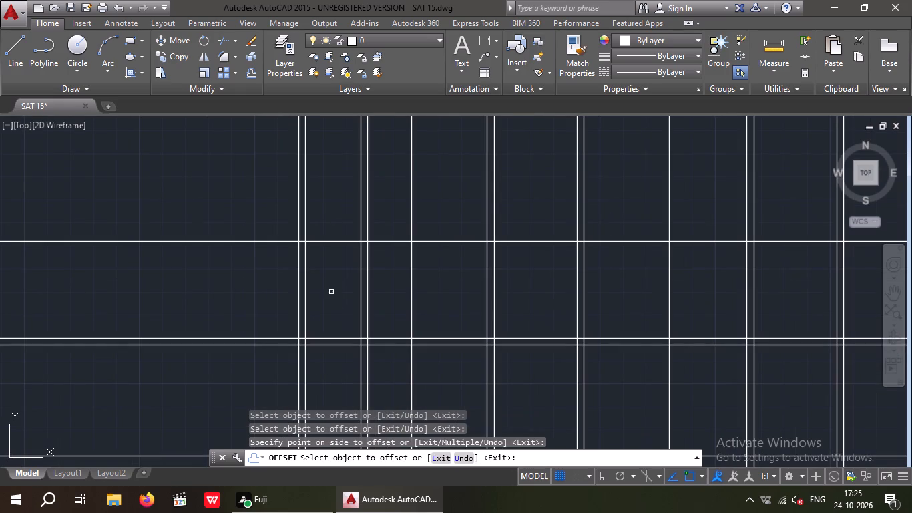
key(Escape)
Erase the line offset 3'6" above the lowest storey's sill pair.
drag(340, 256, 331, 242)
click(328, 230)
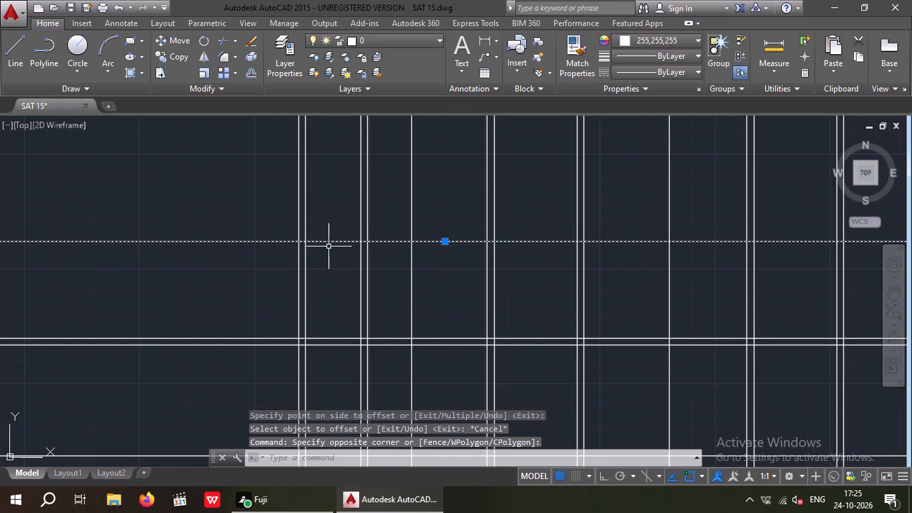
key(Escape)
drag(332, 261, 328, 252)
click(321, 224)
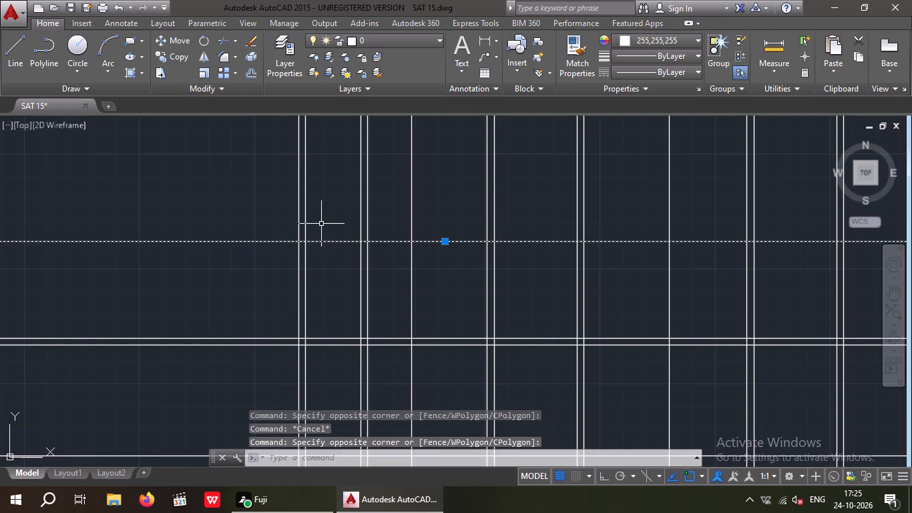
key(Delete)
Examine the front windows and ventilator in the plan against their projection lines and the upper storeys' sill lines in the elevation.
scroll(321, 224, down, 5)
middle_drag(328, 271, 330, 371)
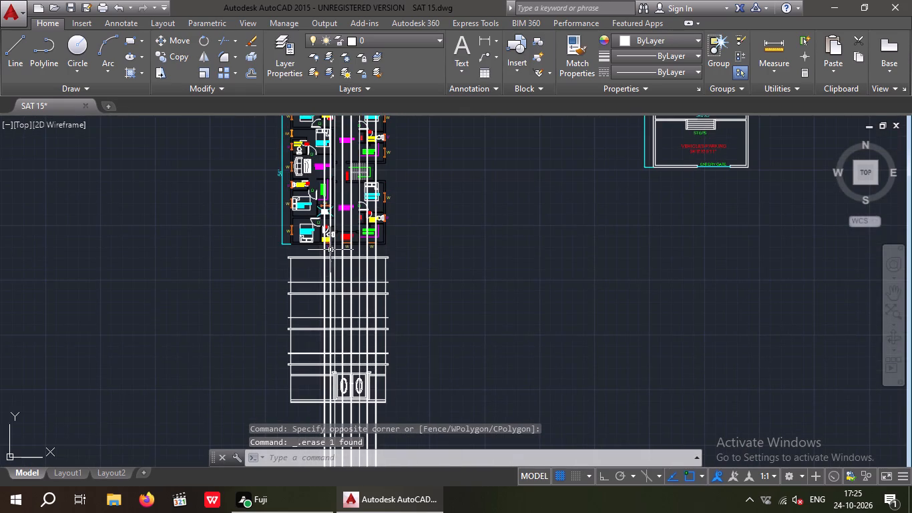
scroll(330, 250, up, 4)
scroll(306, 299, down, 2)
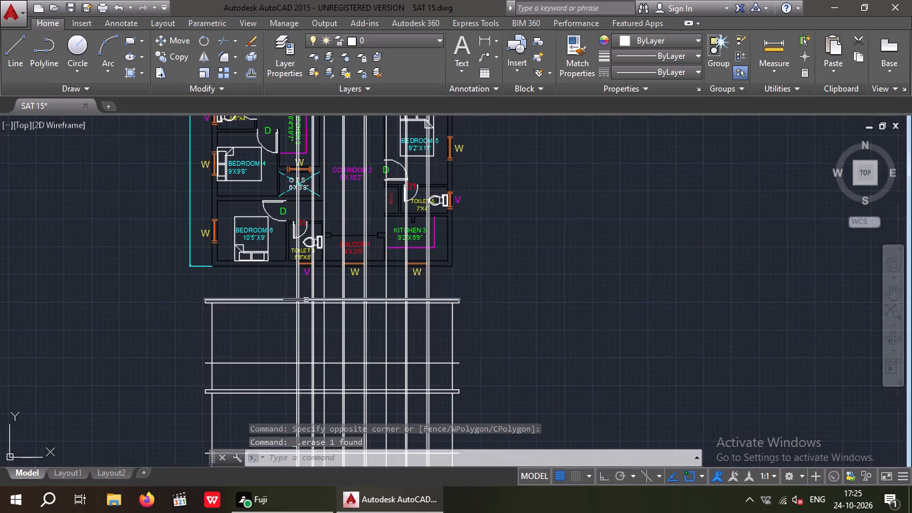
middle_drag(318, 323, 316, 295)
scroll(314, 289, down, 2)
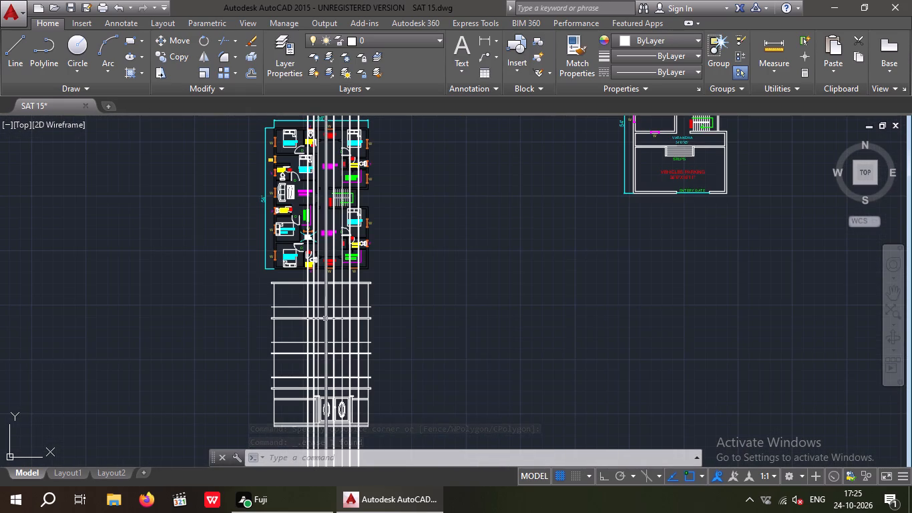
scroll(334, 275, up, 3)
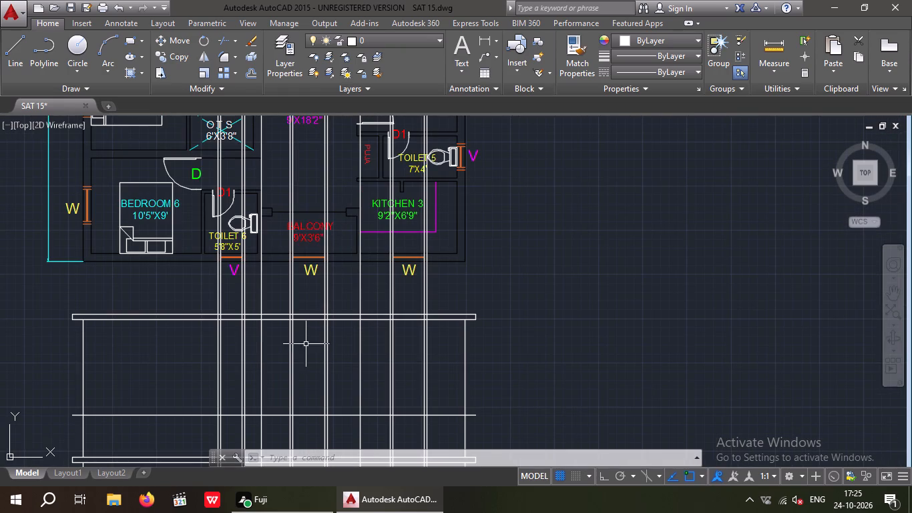
middle_drag(306, 341, 297, 259)
middle_drag(294, 405, 314, 289)
scroll(320, 376, up, 2)
middle_drag(316, 369, 304, 387)
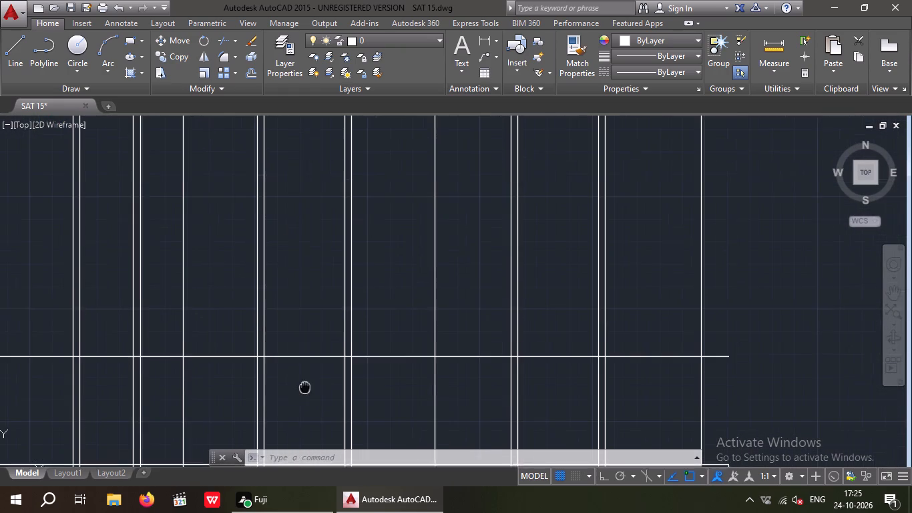
middle_drag(304, 387, 304, 388)
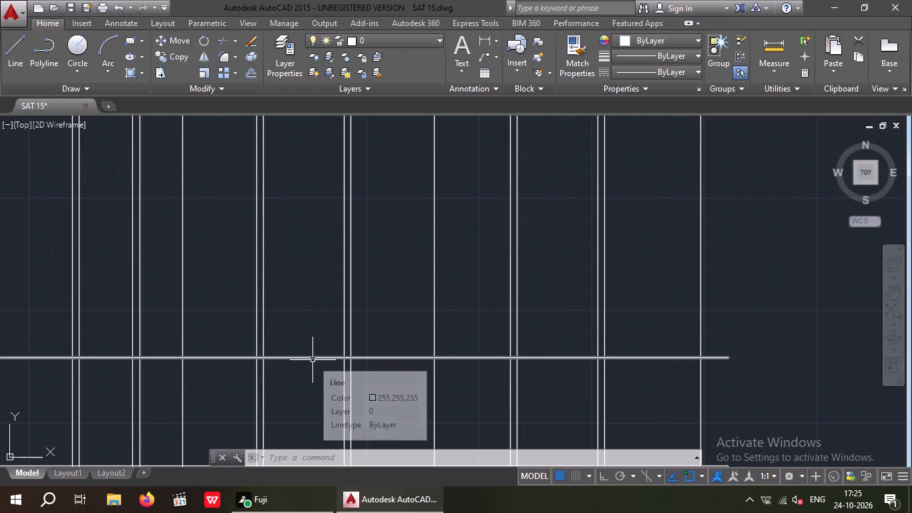
Offset the middle storey's sill line 3" upward to form a sill pair across the elevation.
key(o)
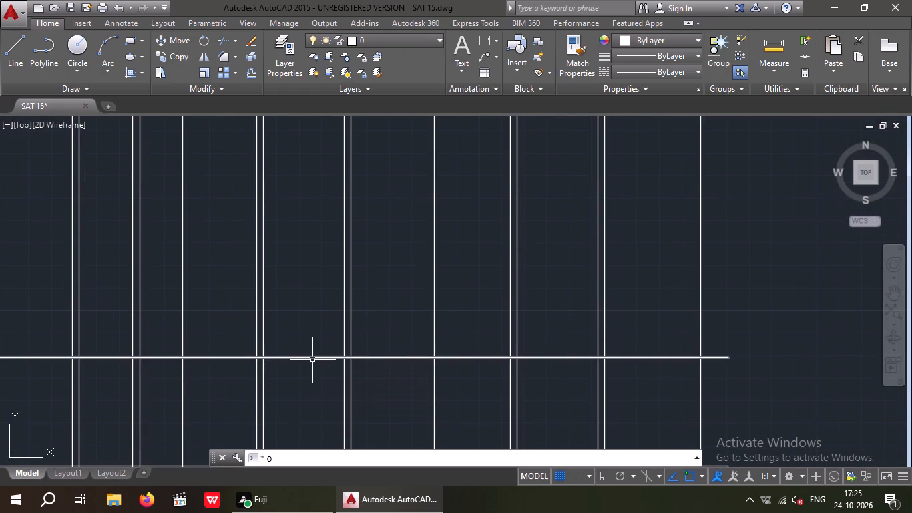
key(Return)
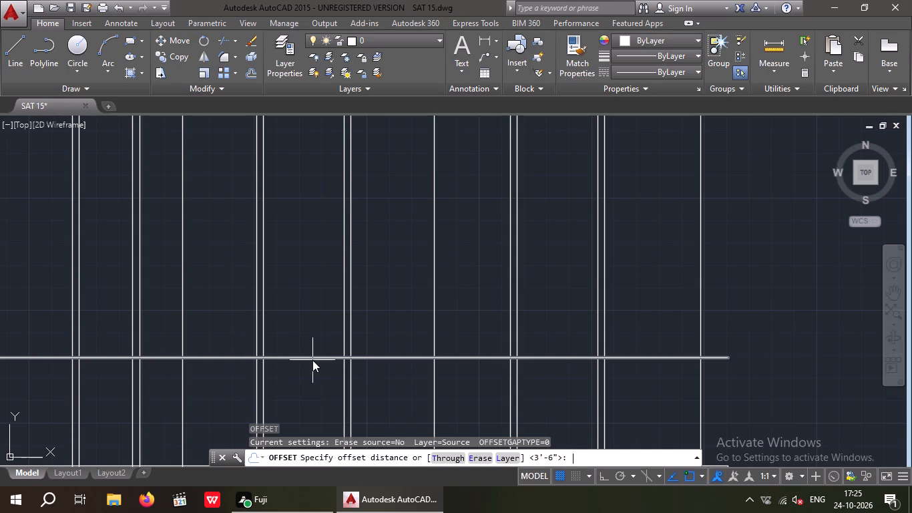
key(3)
key(shift+quotedbl)
key(Return)
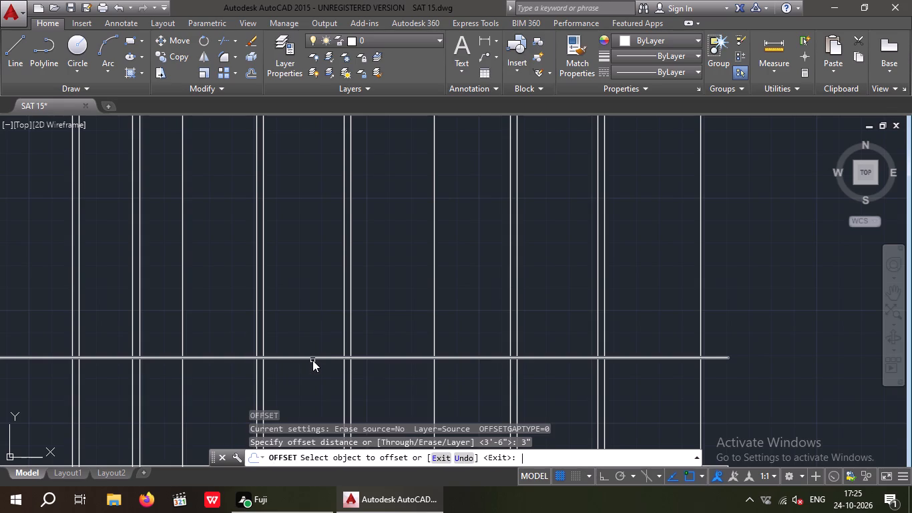
drag(317, 359, 317, 351)
click(317, 340)
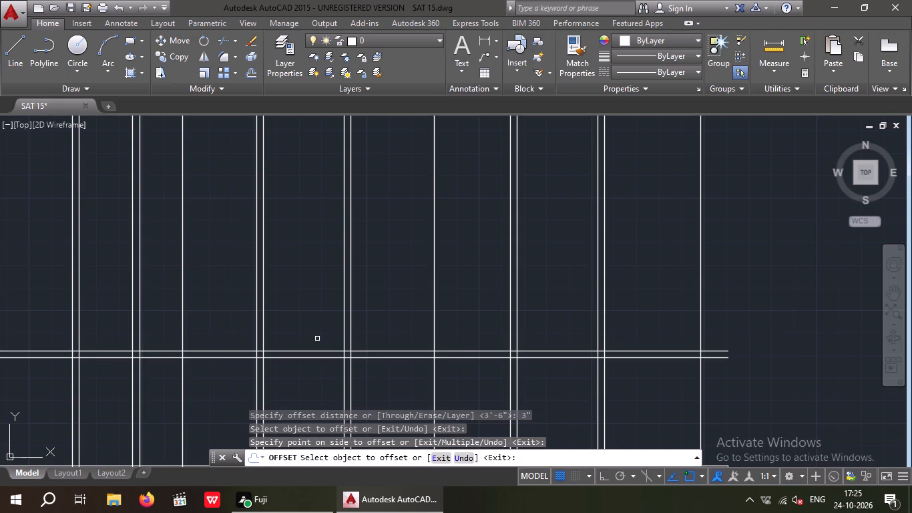
key(Escape)
key(Escape)
Offset the upper line of the middle storey's sill pair upward by 4' for the window head.
key(o)
key(Return)
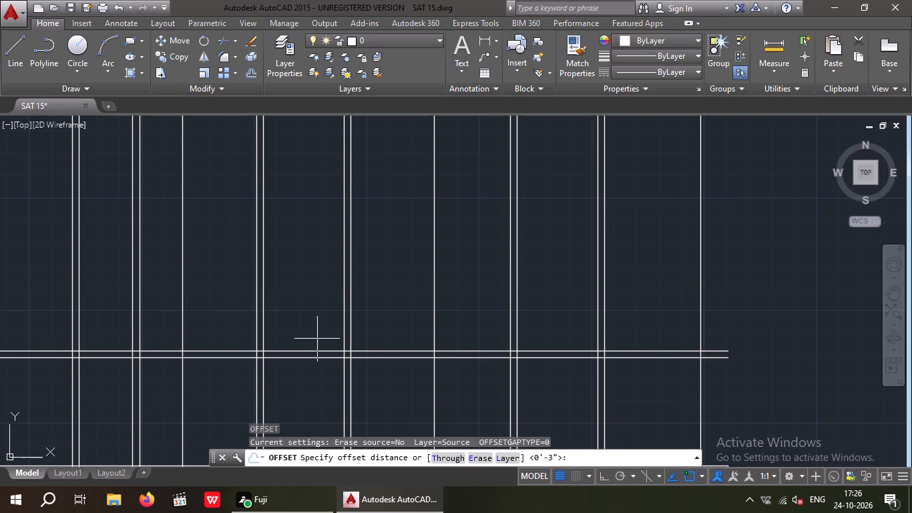
text(4')
key(Return)
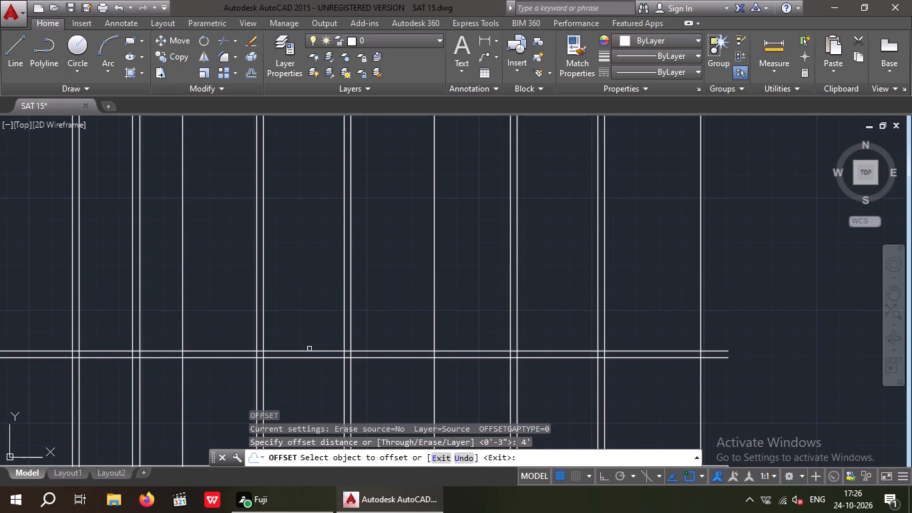
drag(310, 352, 314, 336)
click(322, 311)
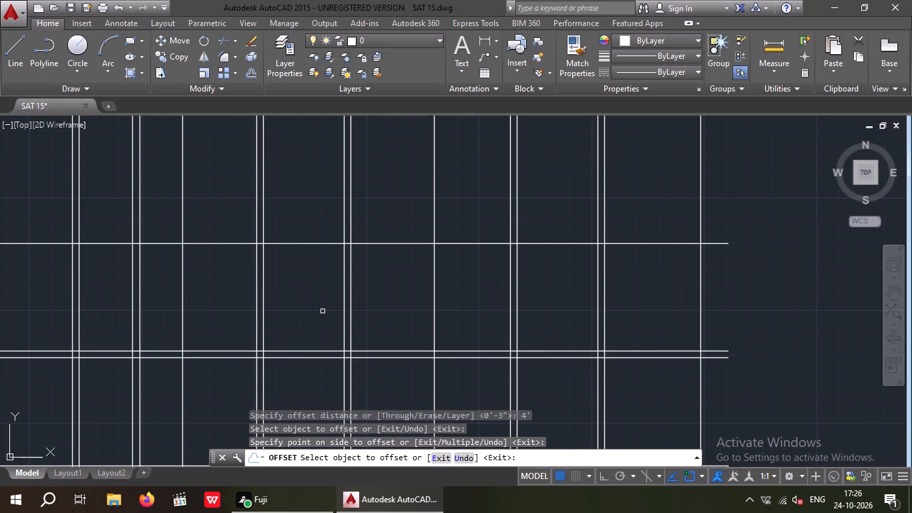
key(Escape)
key(Escape)
Offset the middle storey's window head line 3" upward to form the head frame pair.
key(o)
key(Return)
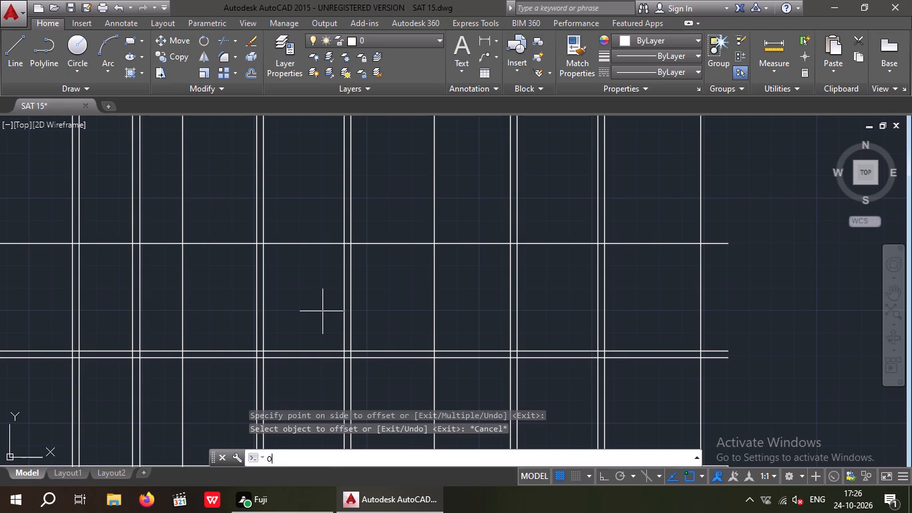
text(3")
key(Return)
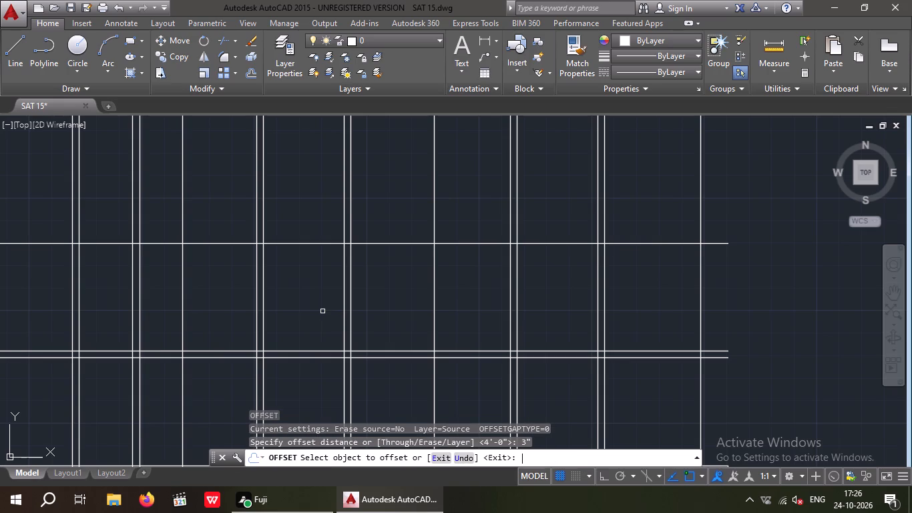
click(303, 244)
click(304, 230)
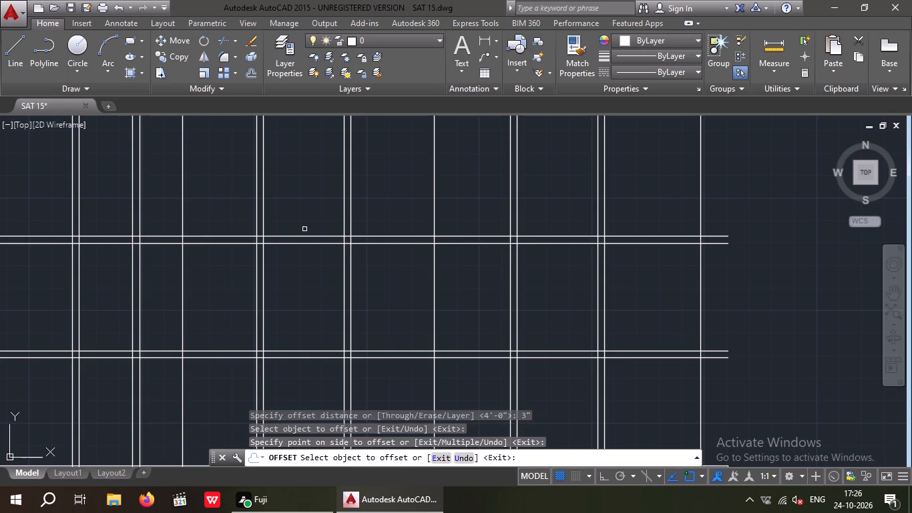
scroll(303, 231, down, 2)
scroll(303, 240, up, 2)
key(Escape)
key(Escape)
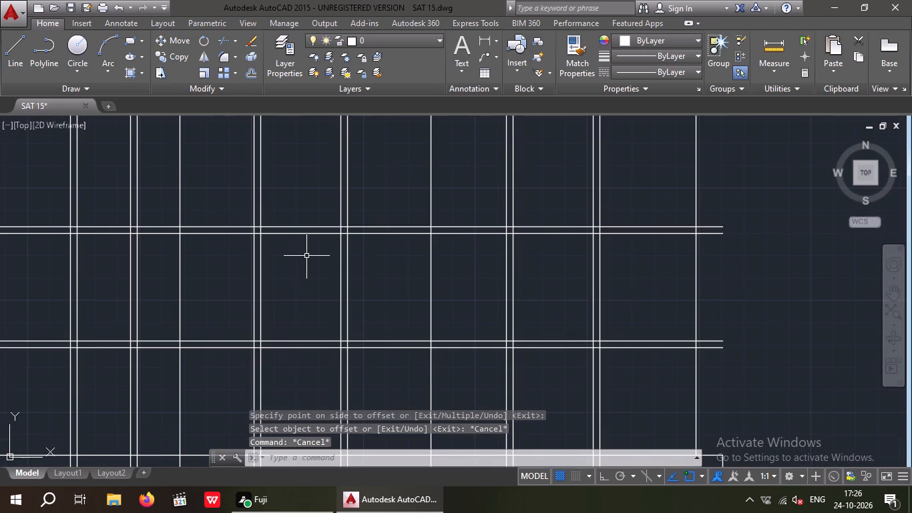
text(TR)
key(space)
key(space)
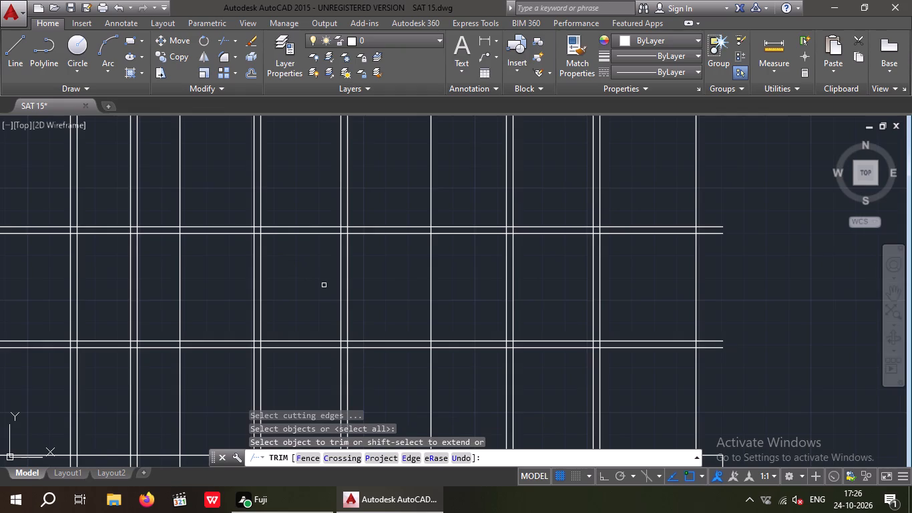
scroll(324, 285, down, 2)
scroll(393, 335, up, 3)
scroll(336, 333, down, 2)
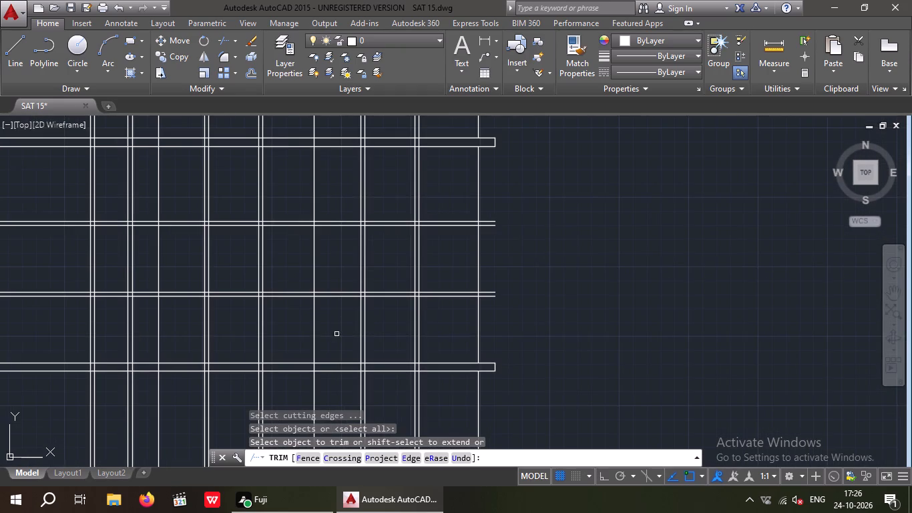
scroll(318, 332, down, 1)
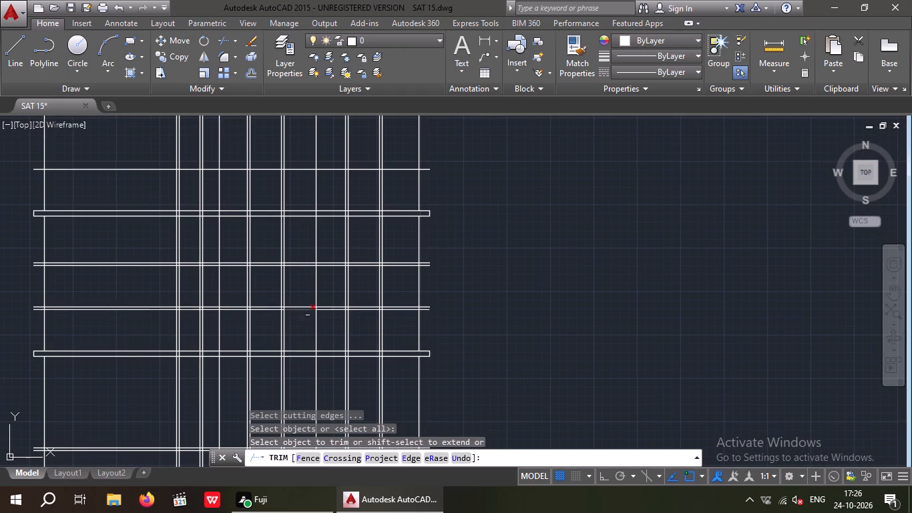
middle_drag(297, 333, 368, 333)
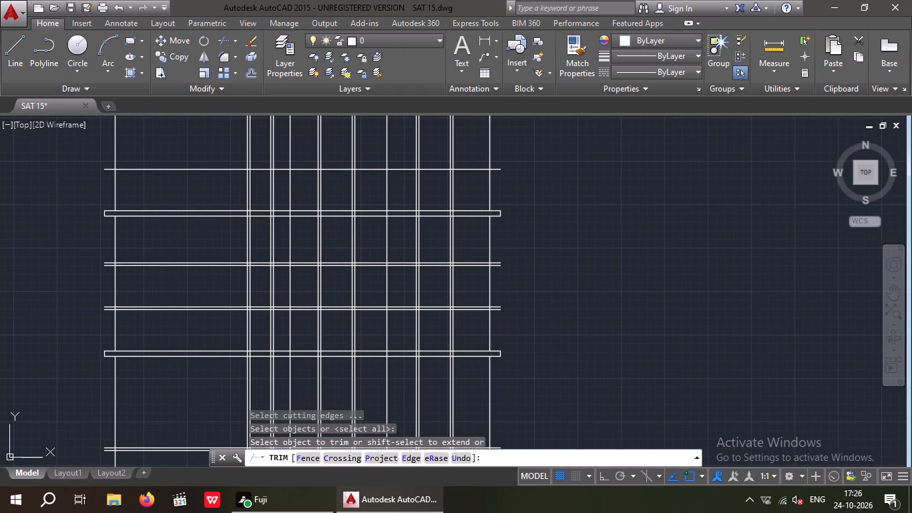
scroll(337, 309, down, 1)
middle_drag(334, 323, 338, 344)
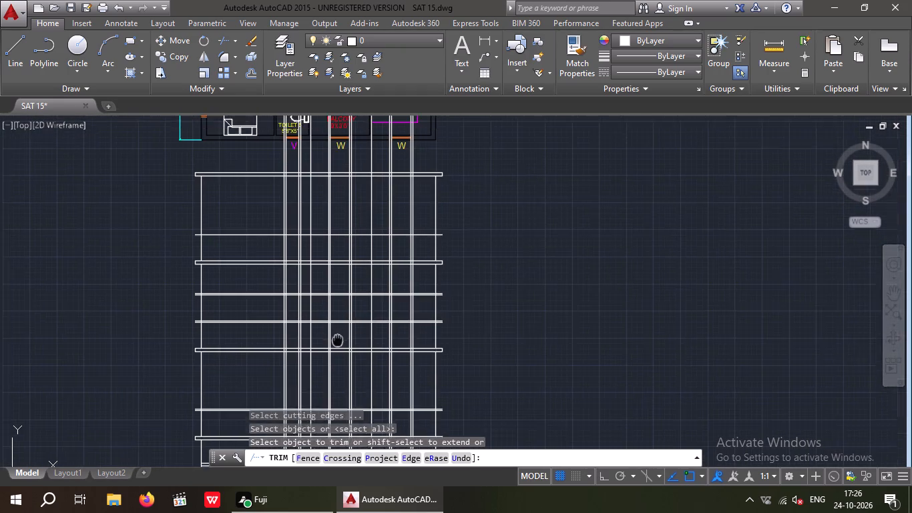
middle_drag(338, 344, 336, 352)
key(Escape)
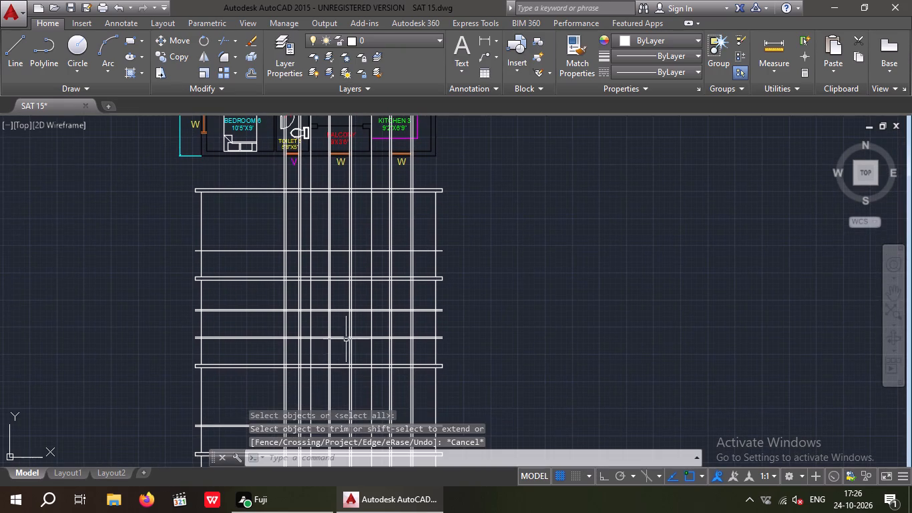
Draw two crossing diagonals between the inner frame corners of the middle storey's window opening beneath the balcony.
scroll(349, 314, up, 2)
click(5, 49)
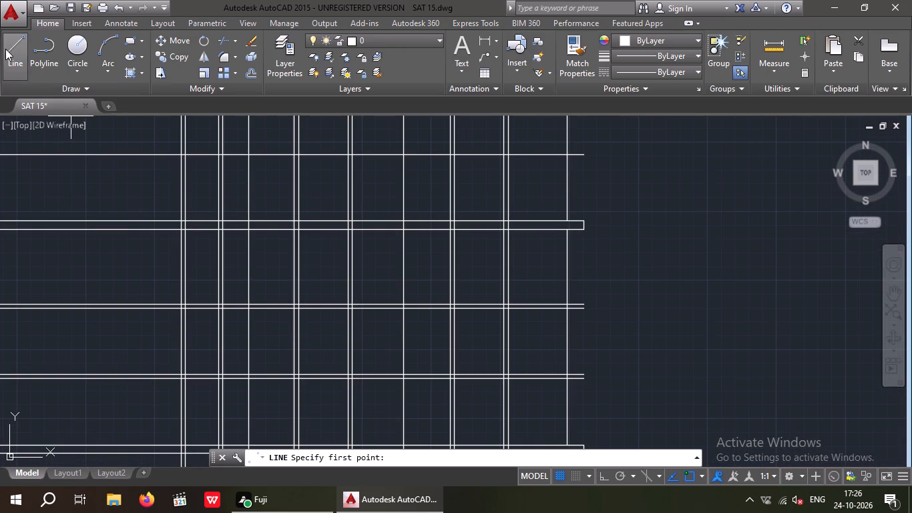
drag(300, 309, 304, 317)
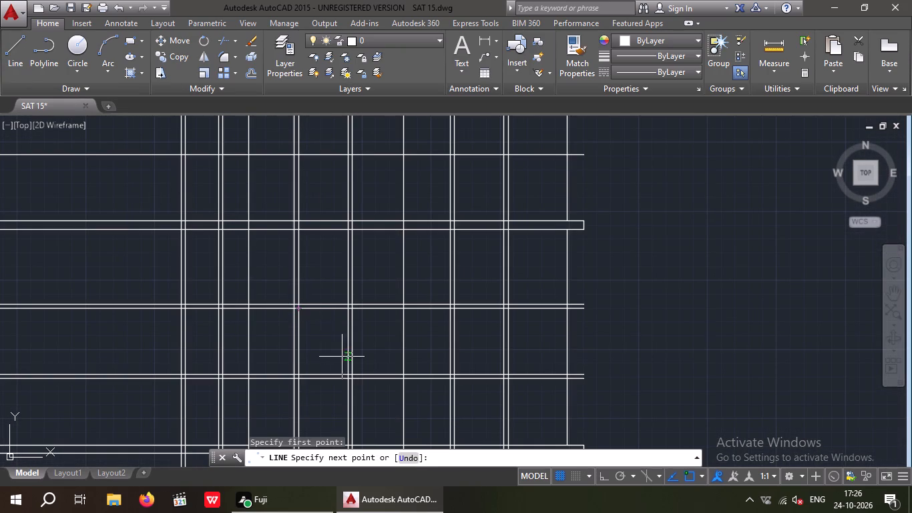
scroll(345, 375, up, 3)
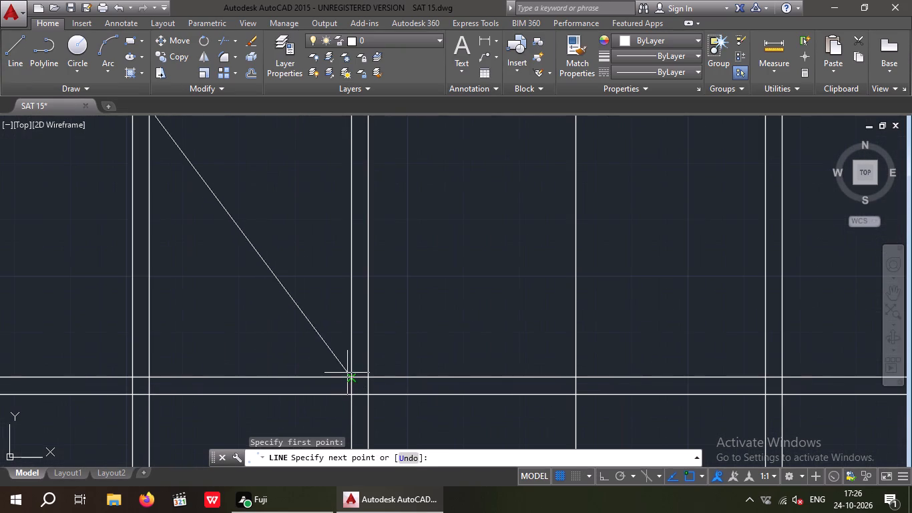
click(352, 378)
key(space)
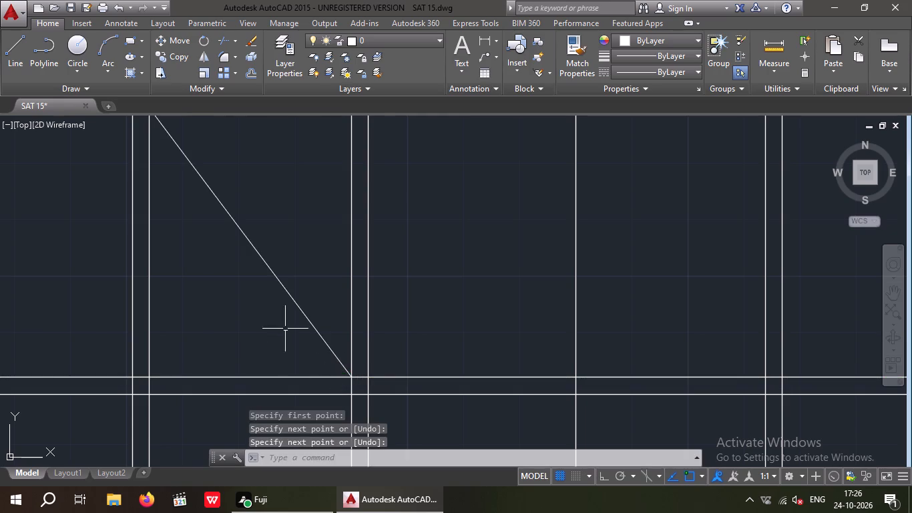
scroll(284, 325, down, 3)
key(space)
scroll(252, 329, up, 2)
drag(249, 351, 258, 337)
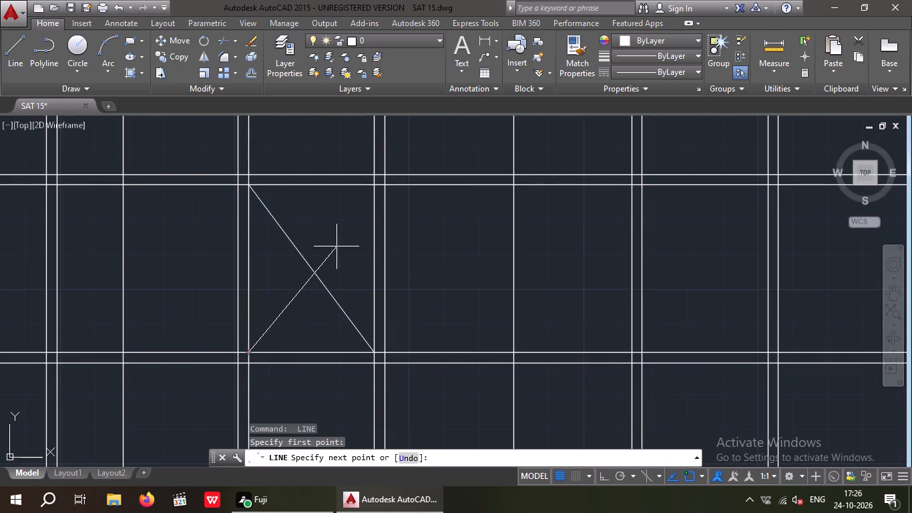
click(368, 186)
key(space)
Draw two crossing diagonals between the inner frame corners of the middle storey's window opening beneath the kitchen.
scroll(329, 261, down, 2)
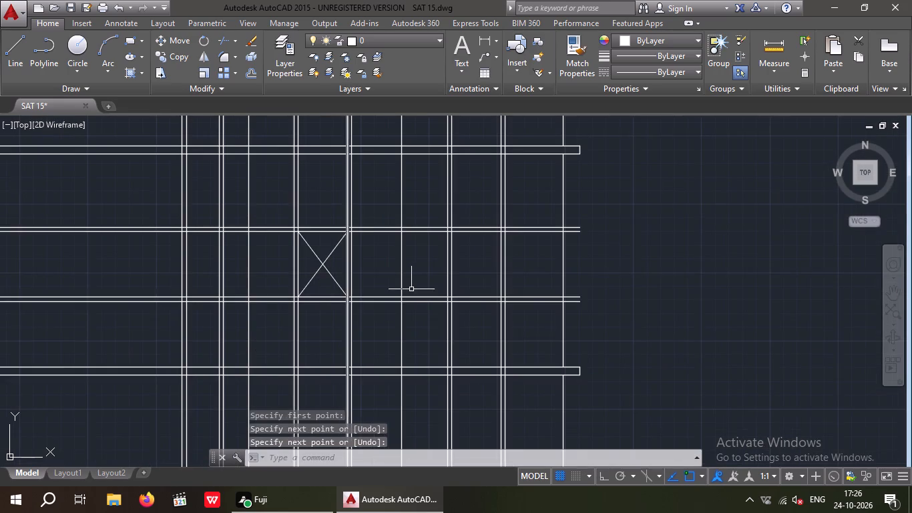
middle_drag(415, 285, 324, 285)
key(space)
scroll(371, 293, up, 2)
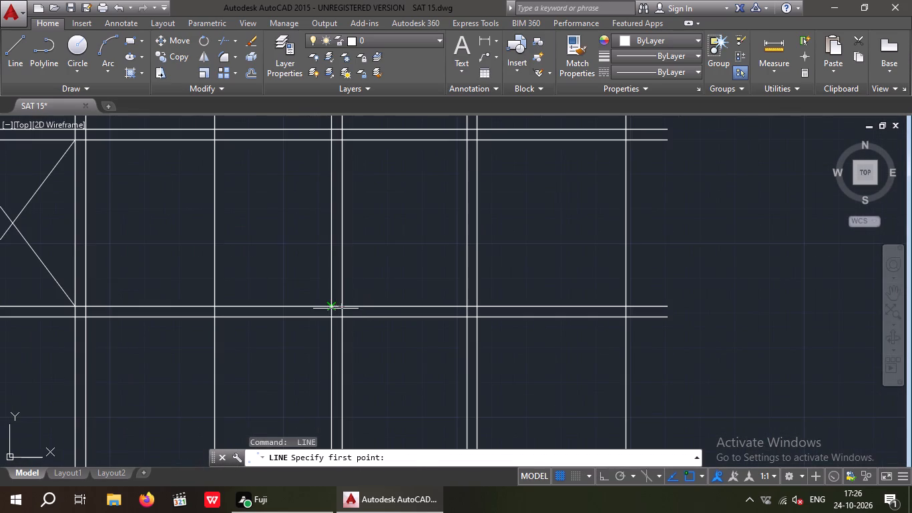
click(335, 309)
key(space)
key(space)
drag(343, 309, 365, 283)
click(463, 140)
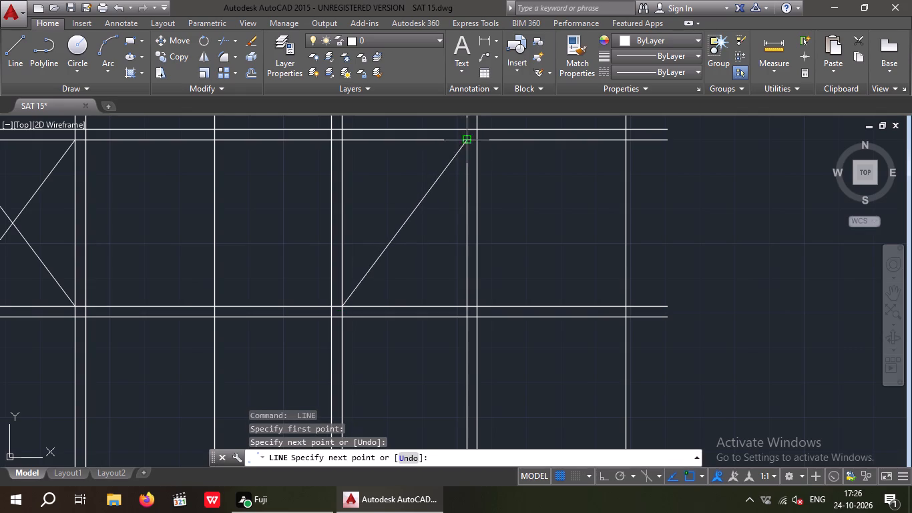
key(space)
key(space)
drag(343, 140, 357, 160)
click(463, 305)
scroll(400, 275, down, 1)
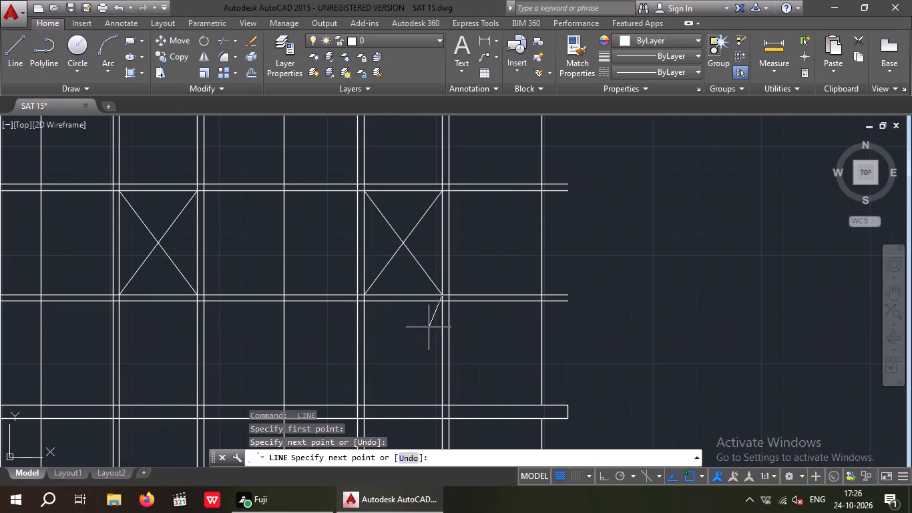
key(Escape)
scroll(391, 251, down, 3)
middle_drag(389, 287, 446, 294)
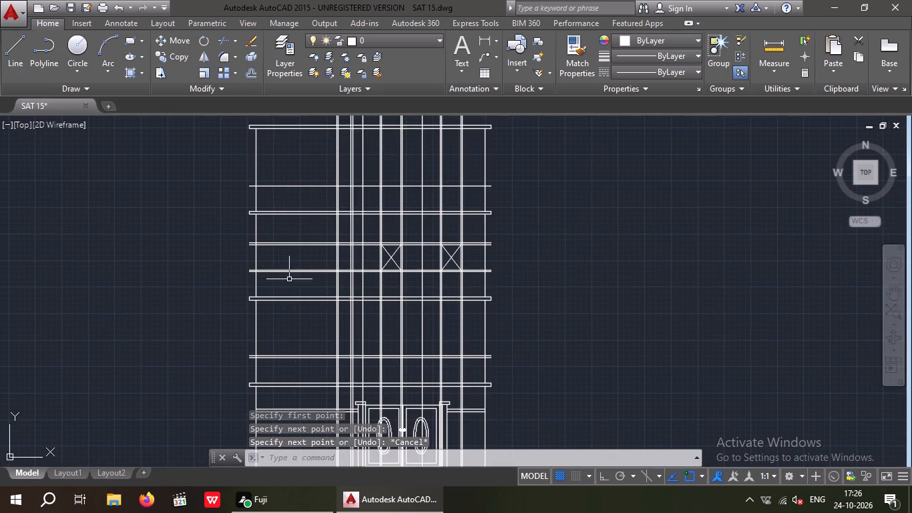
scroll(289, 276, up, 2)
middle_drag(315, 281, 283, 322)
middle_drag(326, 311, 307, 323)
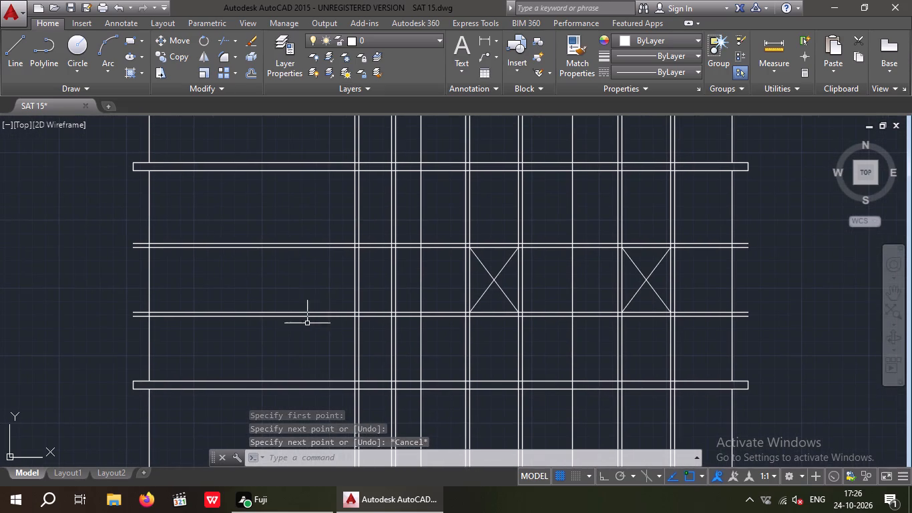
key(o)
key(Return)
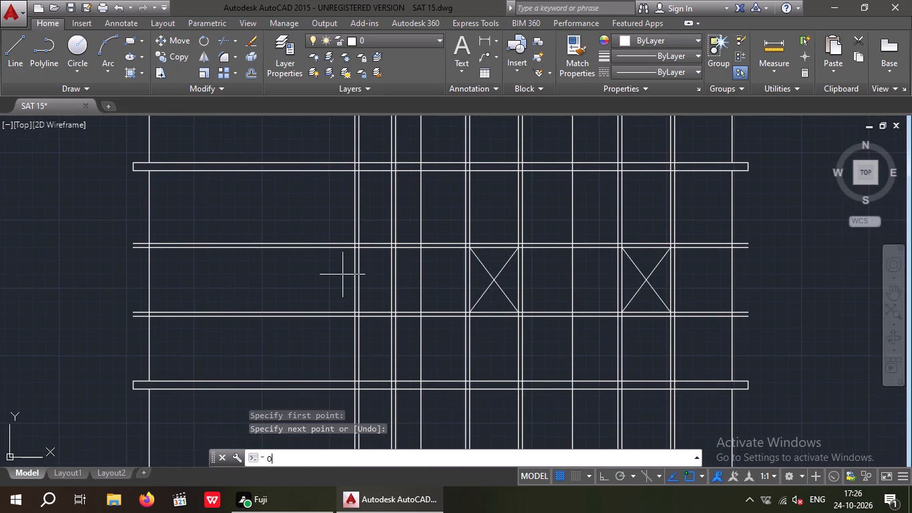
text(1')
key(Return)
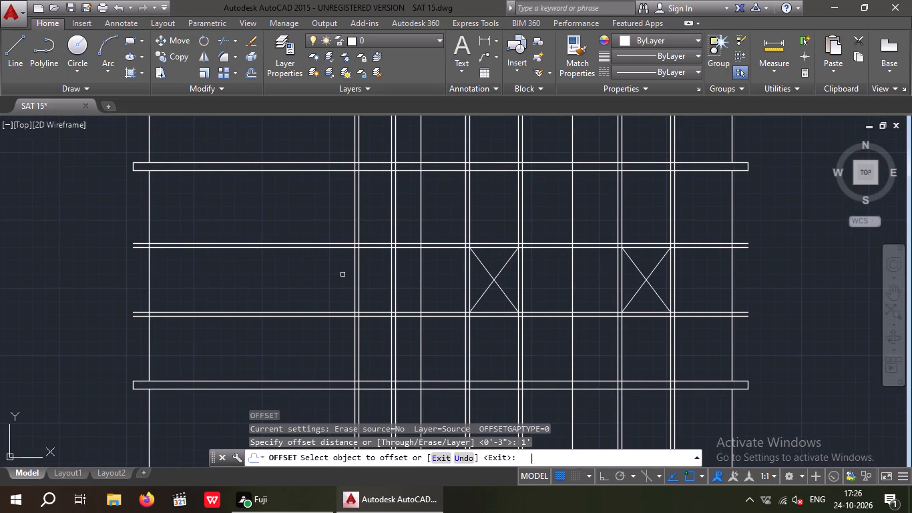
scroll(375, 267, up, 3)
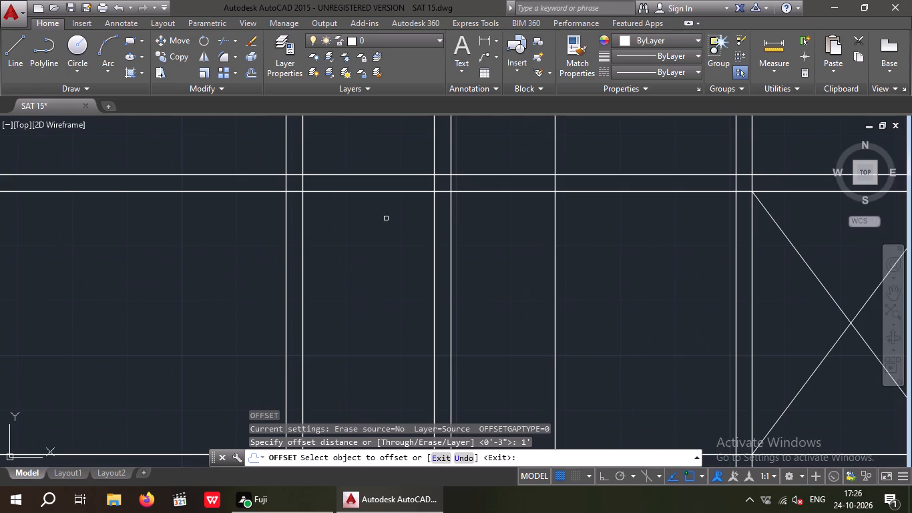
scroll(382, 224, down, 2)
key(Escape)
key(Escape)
Trim the middle storey's head and sill line pairs in the gap between the ventilator's frame and the adjacent vertical wall line.
text(TR)
key(space)
key(space)
drag(427, 226, 425, 226)
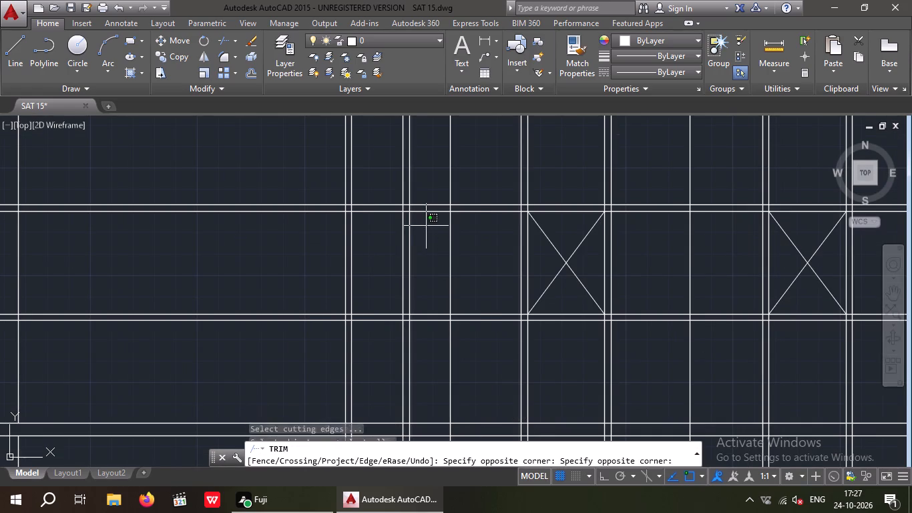
drag(425, 226, 425, 213)
click(427, 176)
drag(436, 245, 425, 220)
click(421, 172)
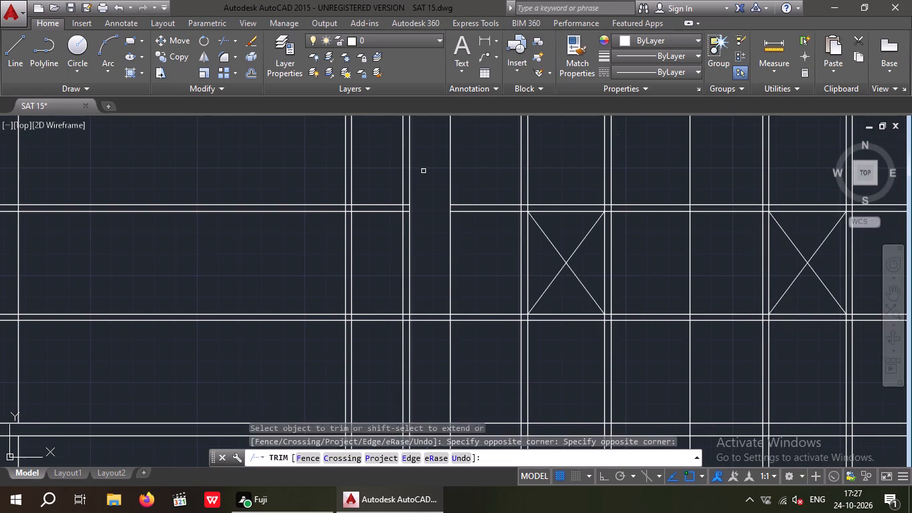
scroll(420, 182, down, 1)
scroll(427, 264, up, 2)
drag(429, 307, 421, 271)
click(413, 243)
scroll(413, 242, down, 2)
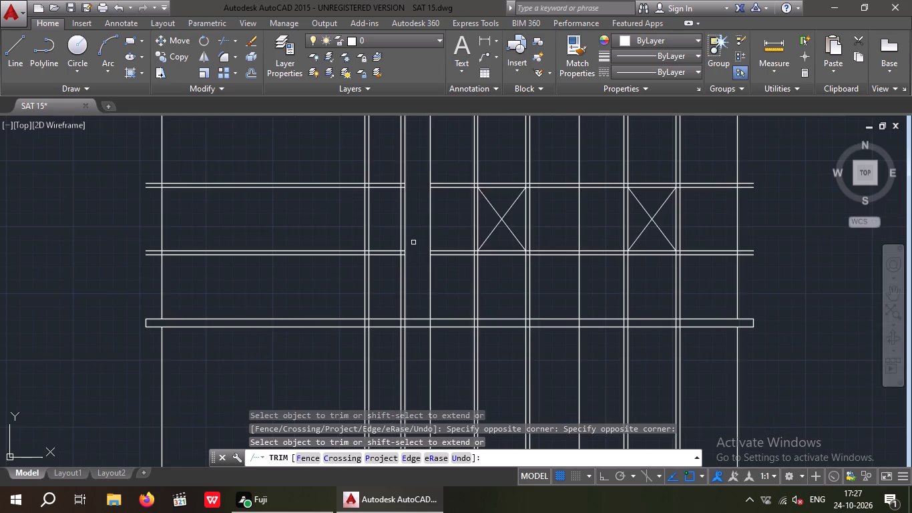
Trim the remaining middle-storey head and sill line pairs beside and between the two crossed windows, up to the outer wall line.
middle_drag(412, 245, 403, 309)
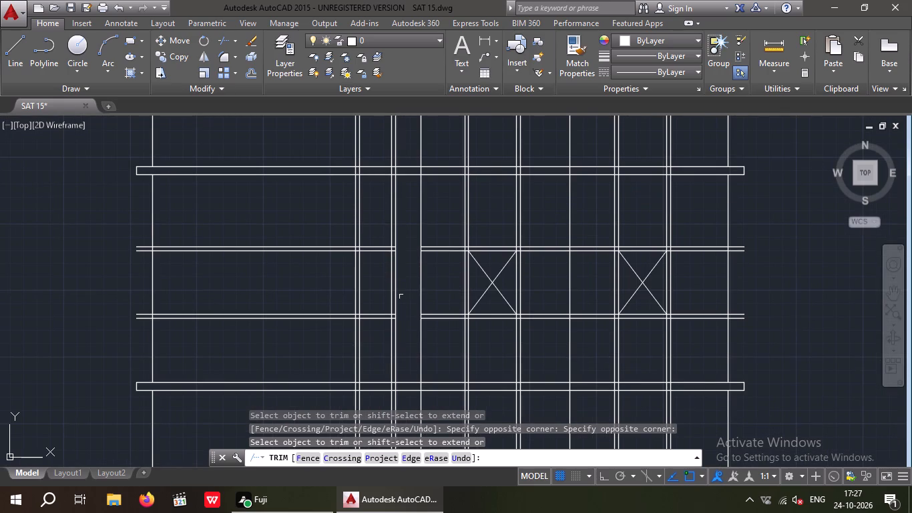
drag(456, 334, 447, 307)
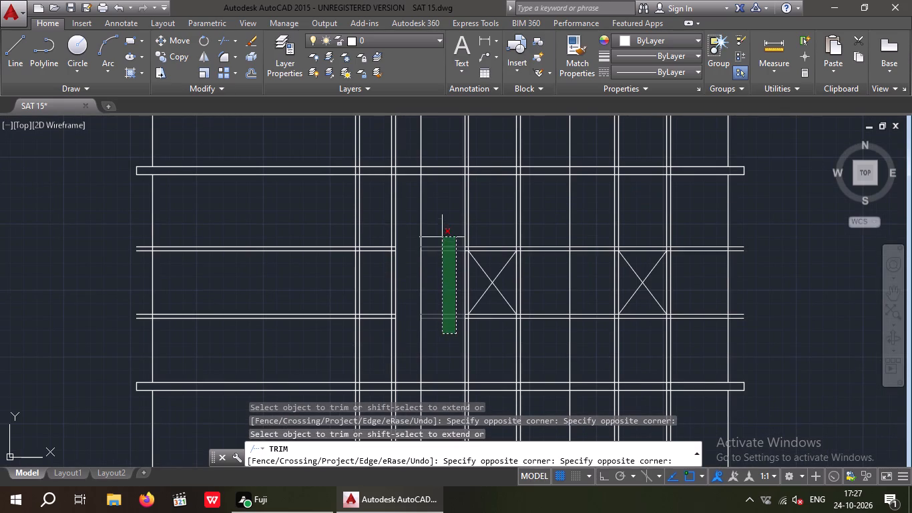
click(442, 237)
drag(551, 350, 546, 328)
click(538, 230)
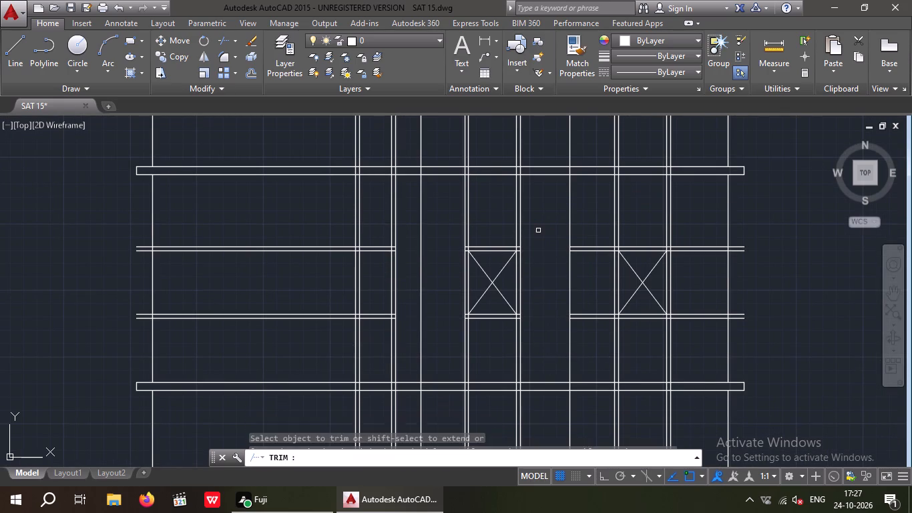
drag(590, 350, 588, 332)
click(584, 226)
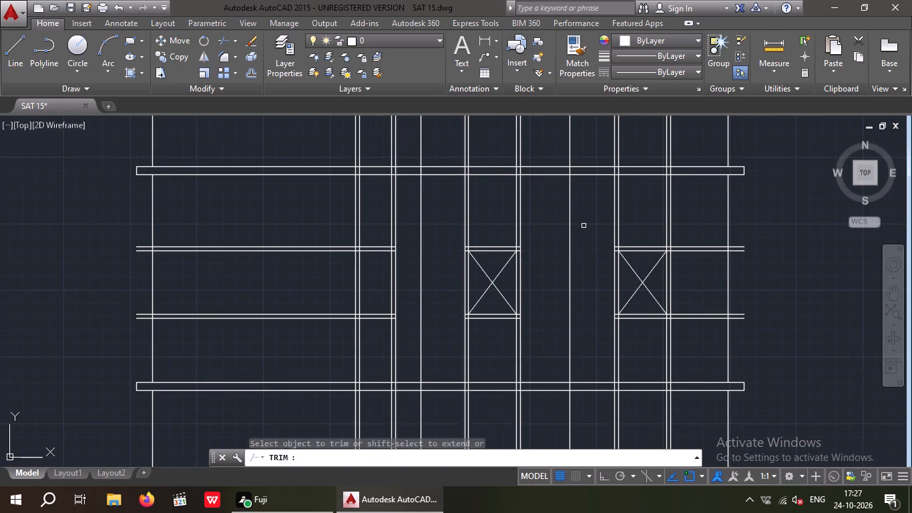
drag(704, 339, 703, 335)
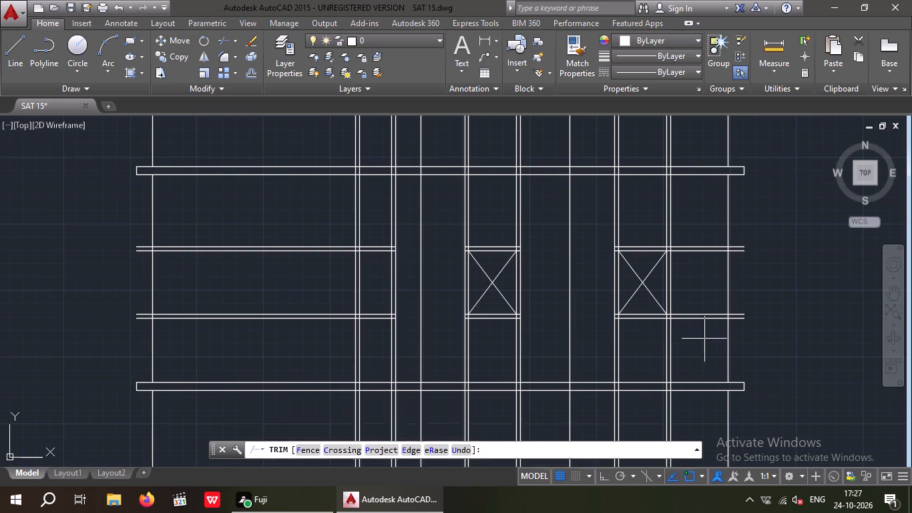
drag(703, 335, 683, 283)
click(680, 226)
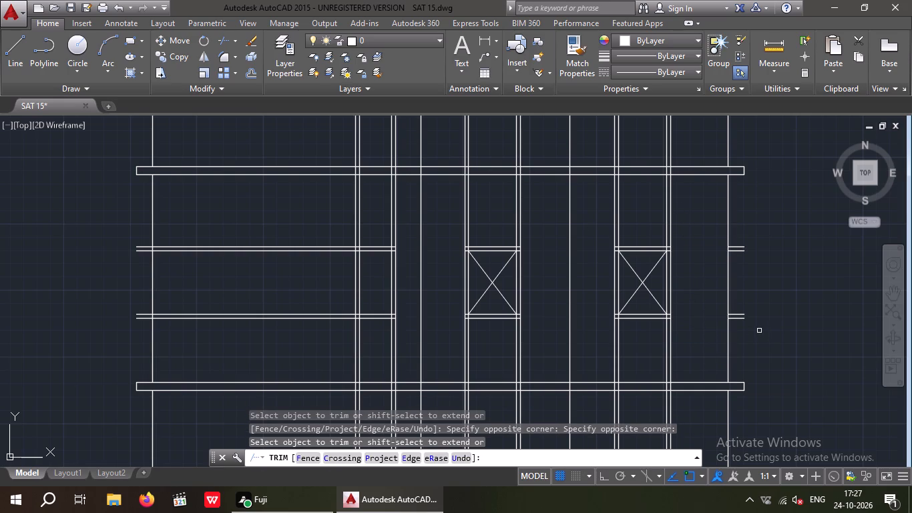
key(Escape)
Erase the four leftover head and sill line stubs projecting beyond the outer wall on the middle storey's kitchen side.
drag(766, 333, 752, 313)
click(738, 237)
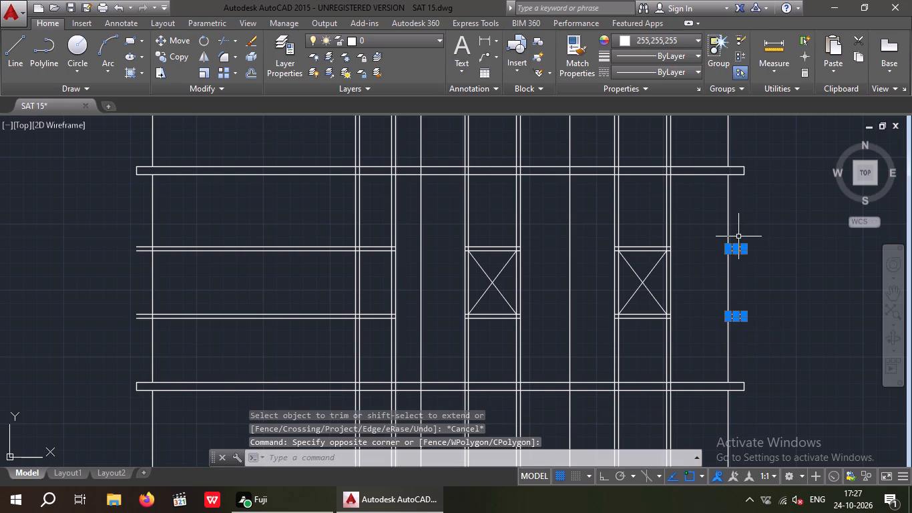
key(Delete)
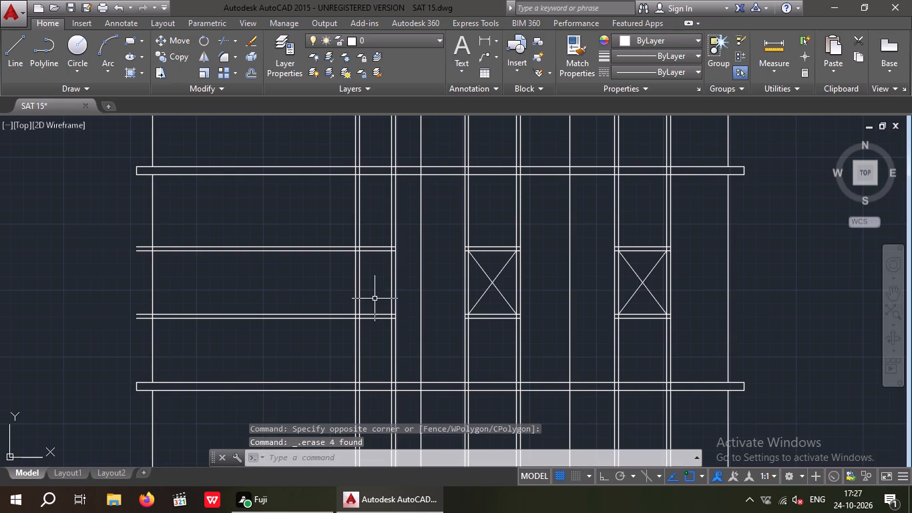
key(Escape)
key(Escape)
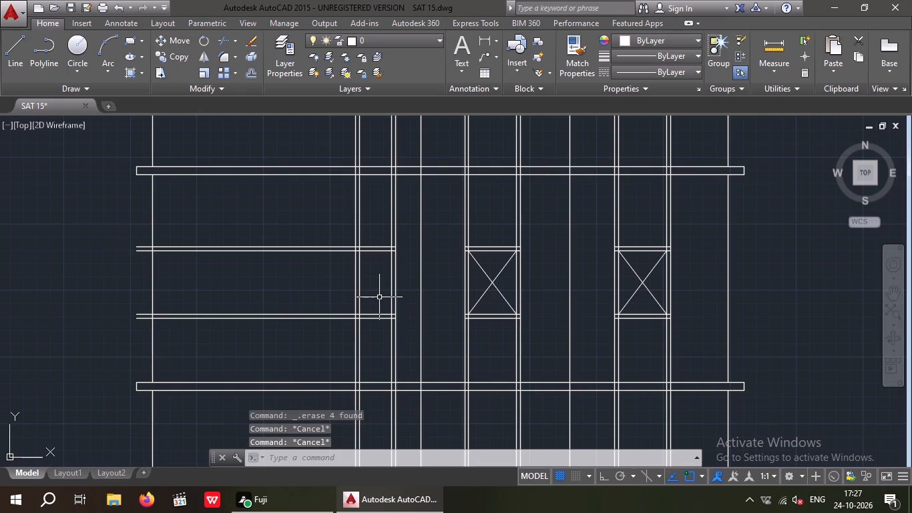
Offset the lower line of the middle storey's ventilator head pair downward by 1' for the ventilator's bottom.
key(o)
key(Return)
text(1')
key(Return)
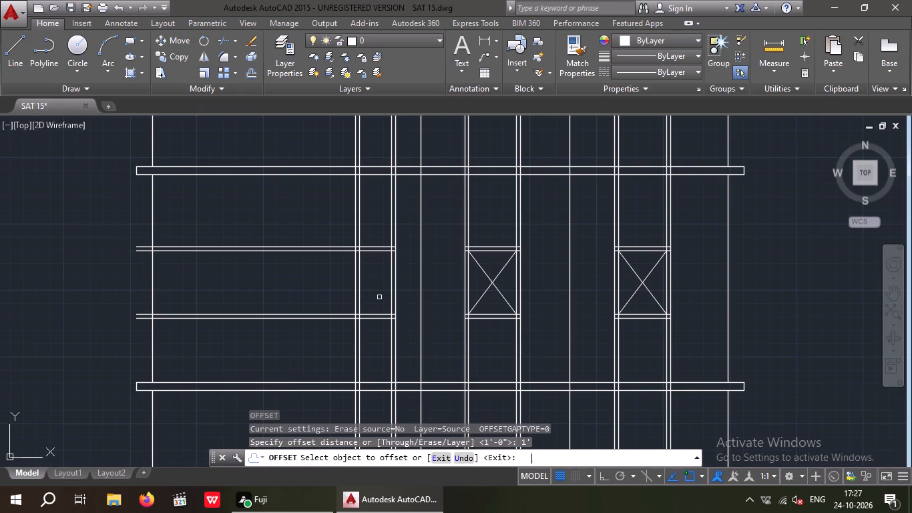
scroll(382, 242, up, 3)
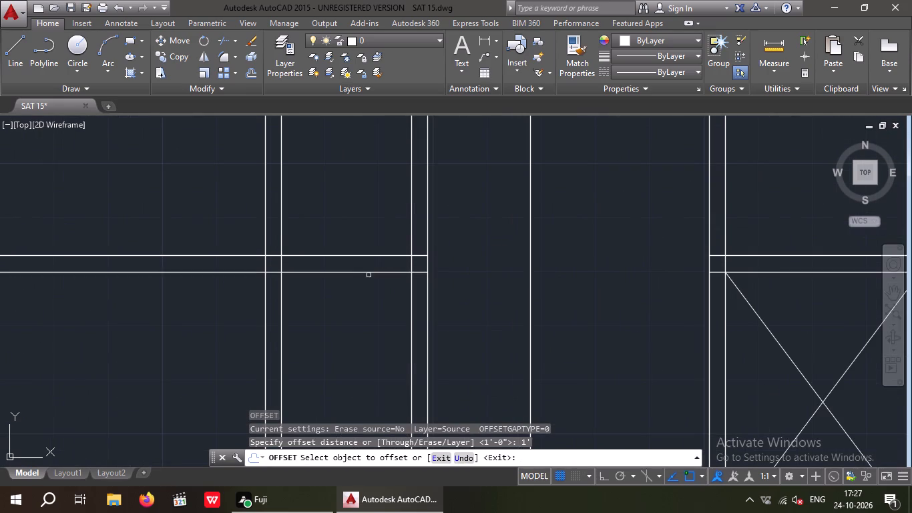
drag(369, 272, 367, 289)
click(360, 321)
key(Escape)
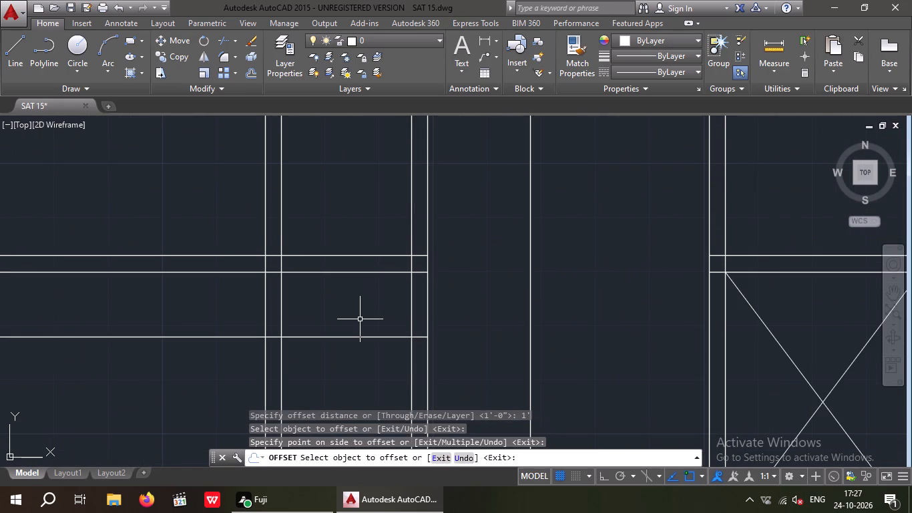
key(Escape)
Offset the ventilator's bottom line 3" downward to form its bottom frame pair.
key(o)
key(Return)
text(3")
key(Return)
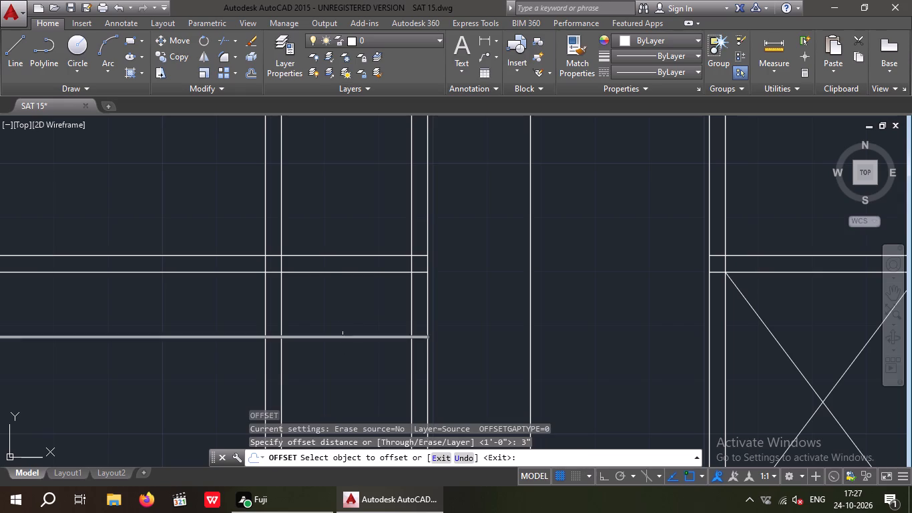
drag(345, 337, 345, 358)
click(345, 371)
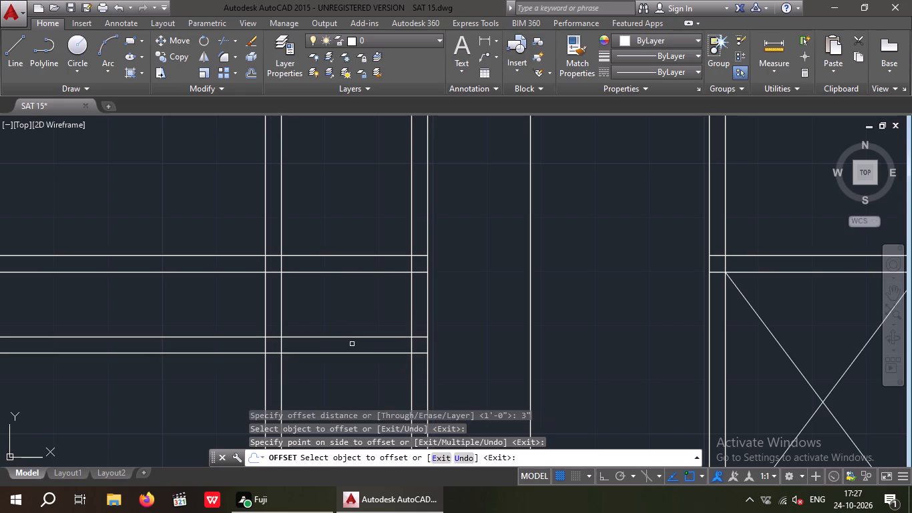
scroll(350, 325, down, 1)
key(Escape)
key(Escape)
Trim the ventilator's head and bottom line pairs where they run past its outer frame towards the far wall.
key(t)
text(R)
key(space)
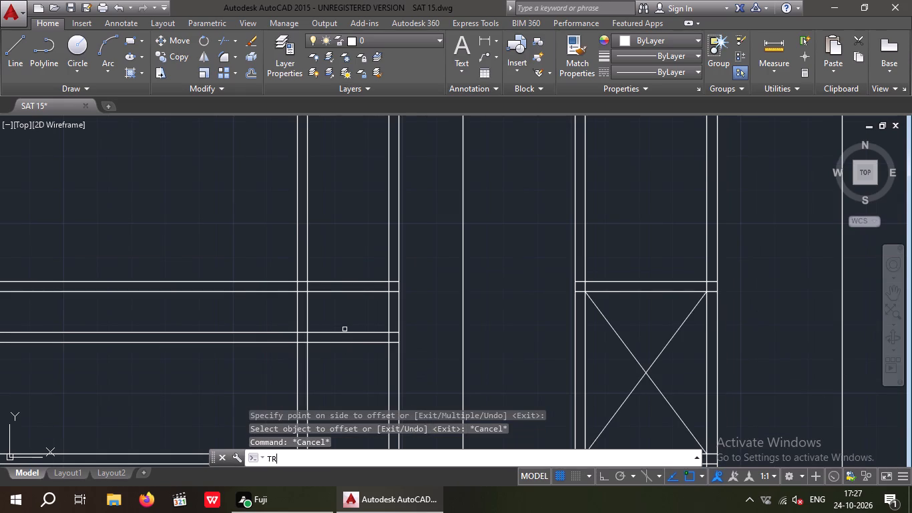
key(space)
drag(269, 375, 254, 359)
click(234, 250)
scroll(229, 251, down, 3)
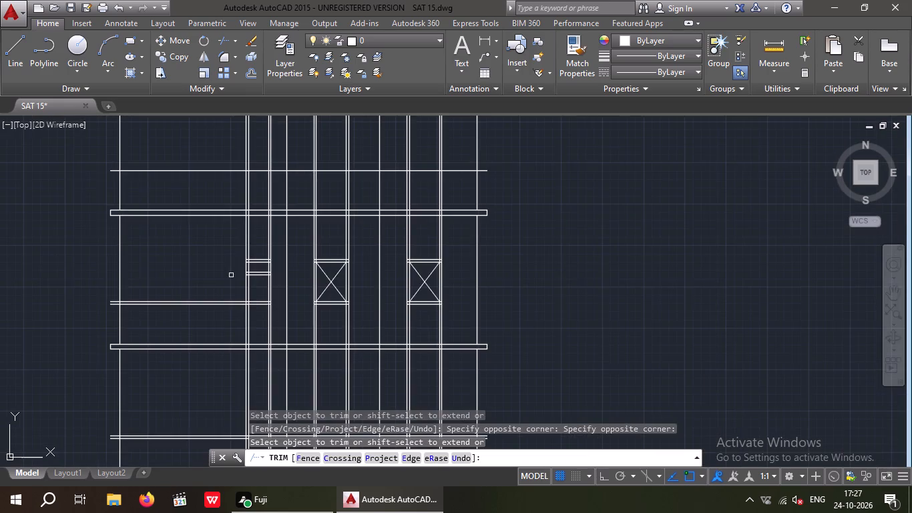
scroll(230, 285, up, 2)
key(Escape)
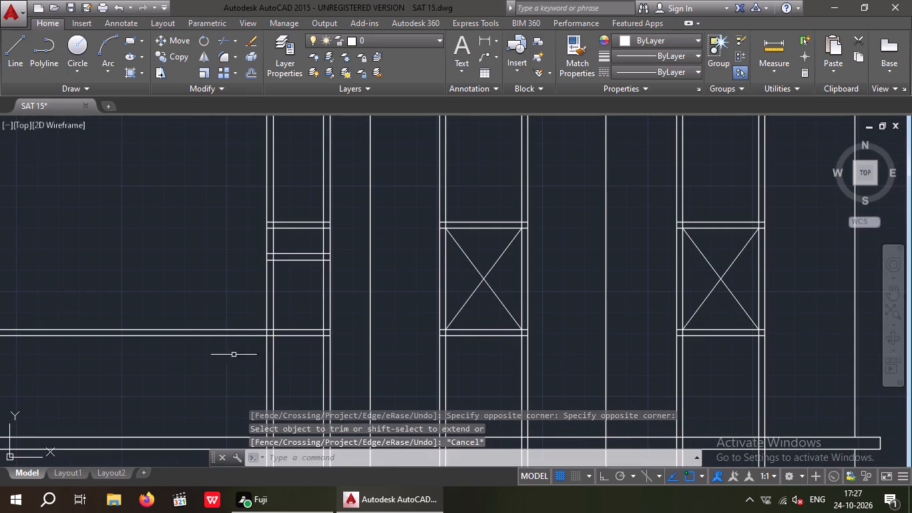
Erase the leftover sill line pair beneath the middle storey's ventilator.
drag(226, 373, 196, 335)
click(162, 291)
key(Delete)
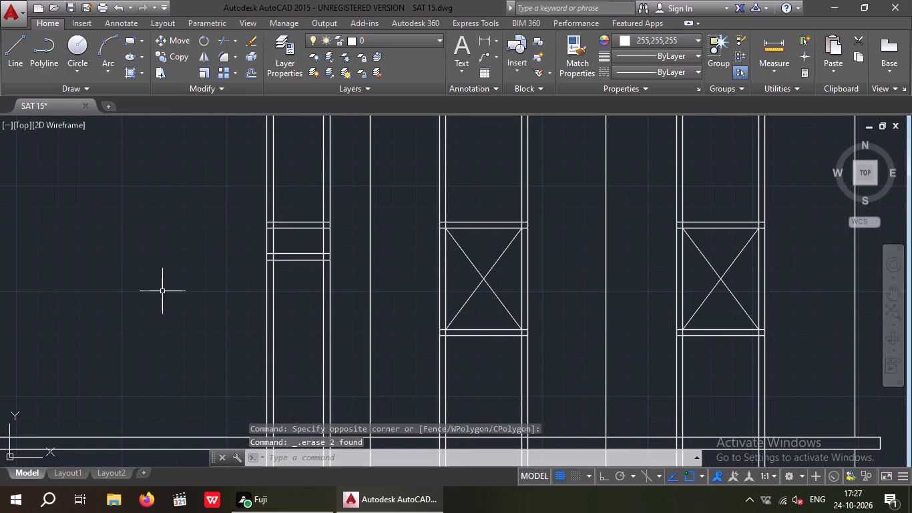
scroll(166, 295, down, 1)
key(Escape)
key(Escape)
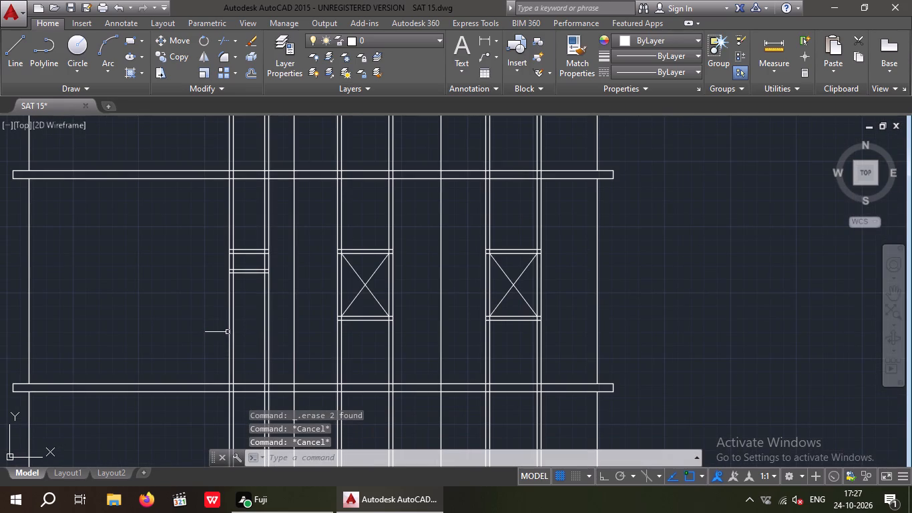
Trim the vertical projection lines below the middle storey's ventilator frame down to the floor slab.
key(t)
key(r)
key(space)
key(space)
scroll(270, 320, up, 2)
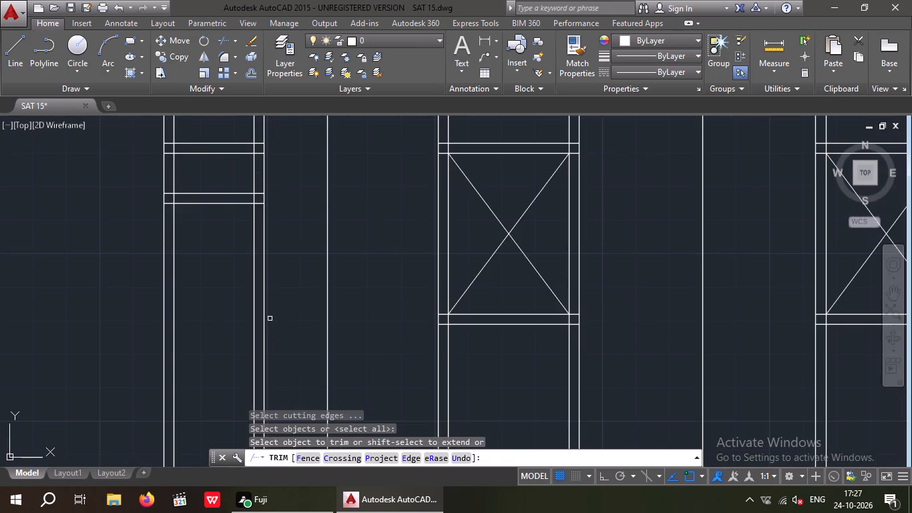
drag(282, 263, 143, 329)
click(109, 339)
middle_drag(199, 306, 204, 427)
drag(288, 184, 126, 253)
key(Escape)
key(Escape)
Trim the vertical projection lines between the sill of the middle storey's window beneath the balcony and the slab below.
middle_drag(282, 234, 227, 224)
scroll(230, 217, down, 2)
scroll(288, 324, up, 2)
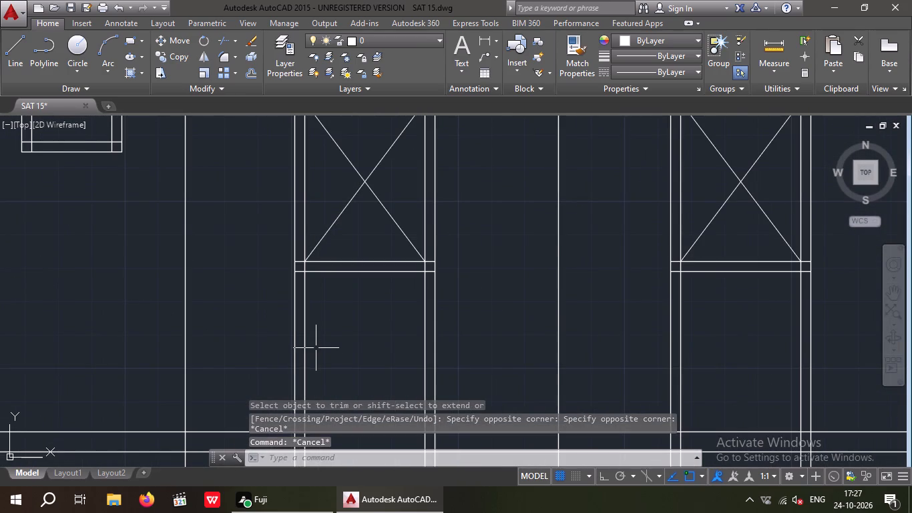
key(t)
key(r)
key(space)
key(space)
scroll(344, 355, up, 2)
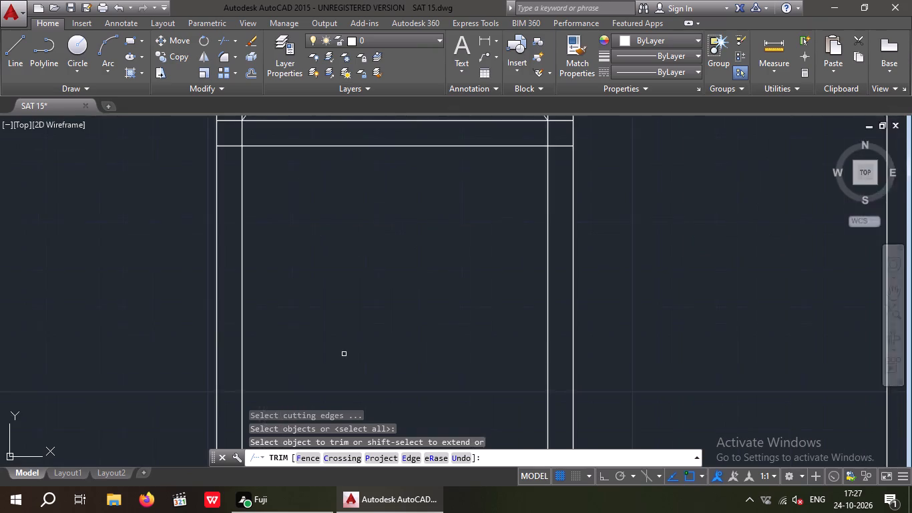
scroll(344, 354, down, 1)
middle_drag(345, 356, 357, 414)
drag(529, 335, 259, 404)
drag(166, 423, 186, 413)
Trim the vertical projection lines between the sill of the middle storey's window beneath the kitchen and the slab below.
scroll(218, 367, down, 2)
middle_drag(221, 369, 220, 370)
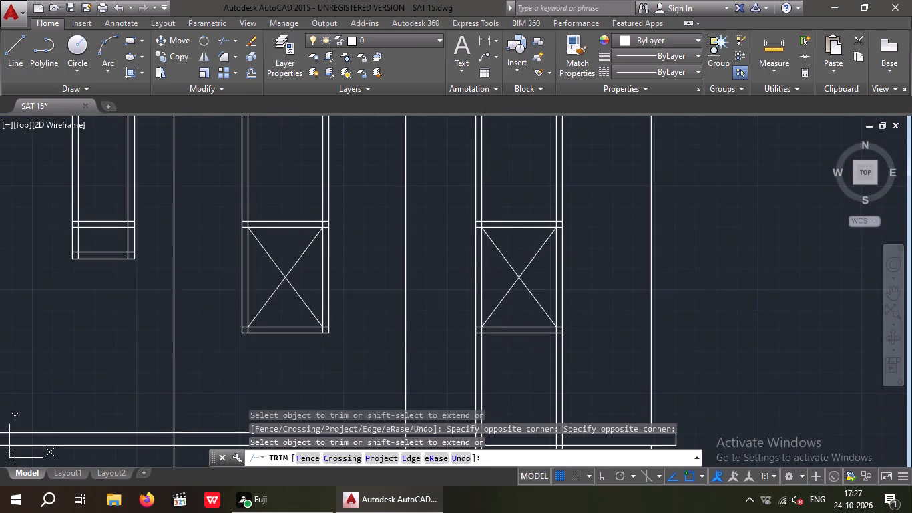
middle_drag(220, 370, 134, 351)
middle_drag(361, 339, 361, 363)
scroll(361, 363, up, 1)
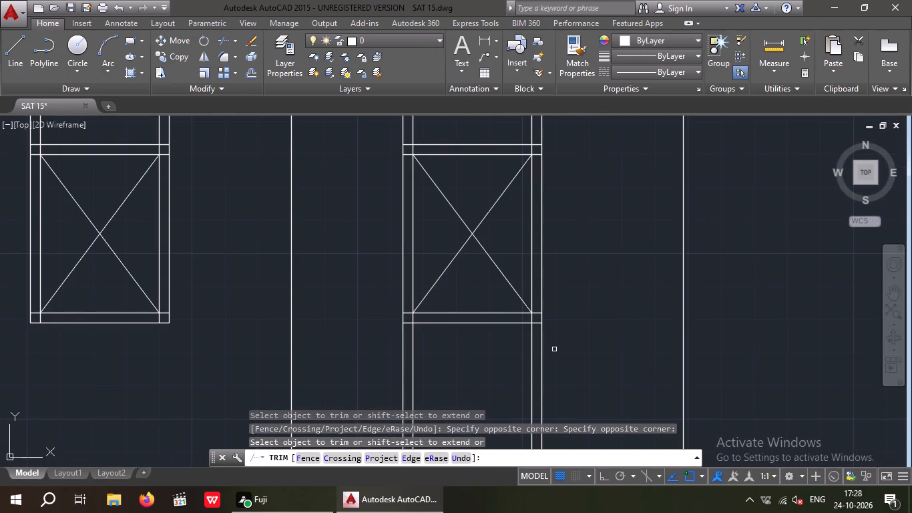
scroll(550, 356, up, 1)
drag(558, 339, 334, 406)
drag(243, 423, 244, 417)
scroll(251, 387, down, 2)
middle_drag(252, 386, 315, 387)
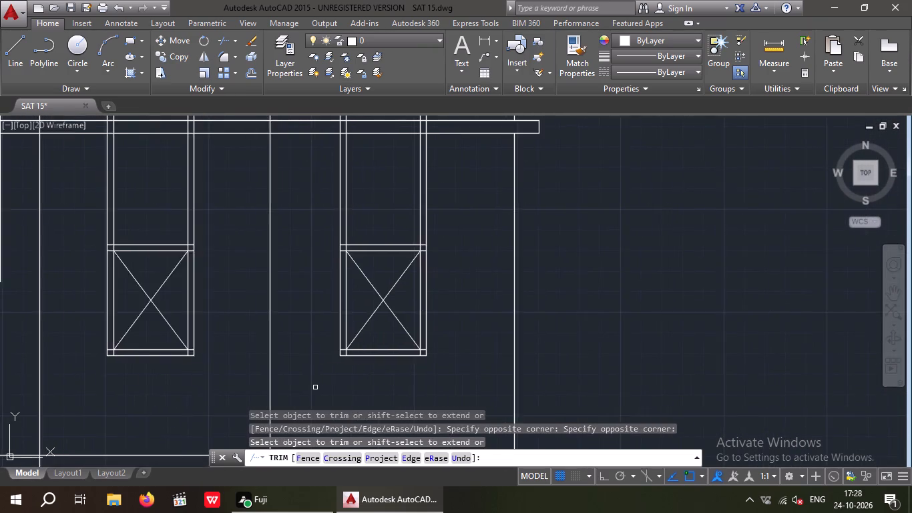
Review the elevation from the plan down to the gate, checking the storey above the completed windows for remaining work.
scroll(315, 387, down, 2)
middle_drag(318, 388, 367, 322)
scroll(373, 313, down, 2)
middle_drag(377, 327, 385, 354)
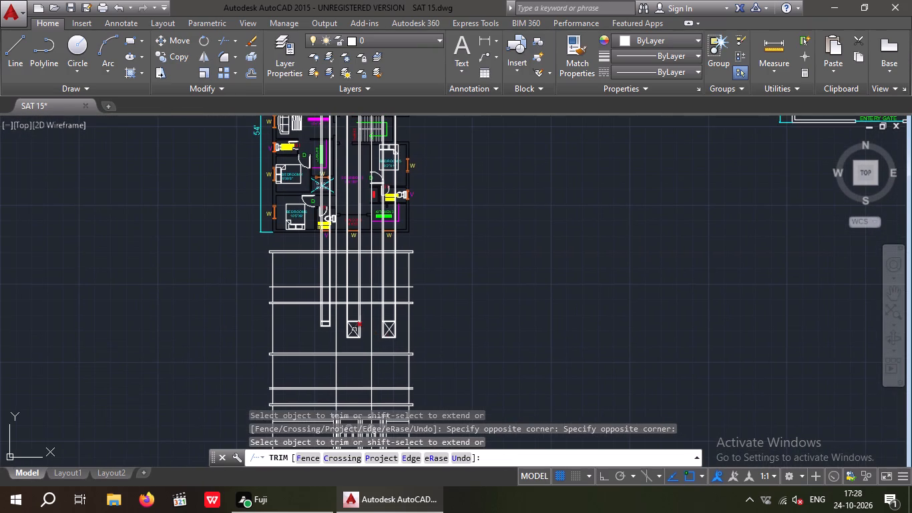
middle_drag(354, 330, 357, 283)
scroll(311, 341, up, 1)
middle_drag(314, 306, 319, 349)
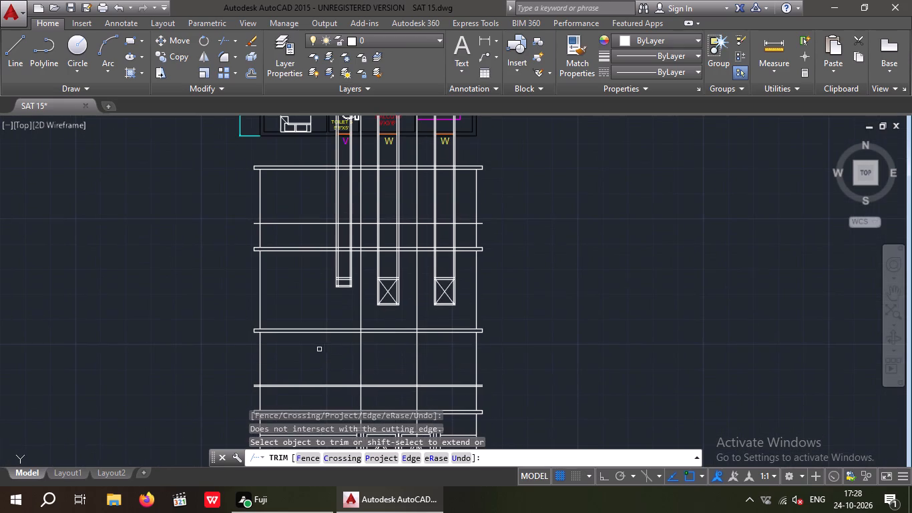
middle_drag(328, 281, 328, 229)
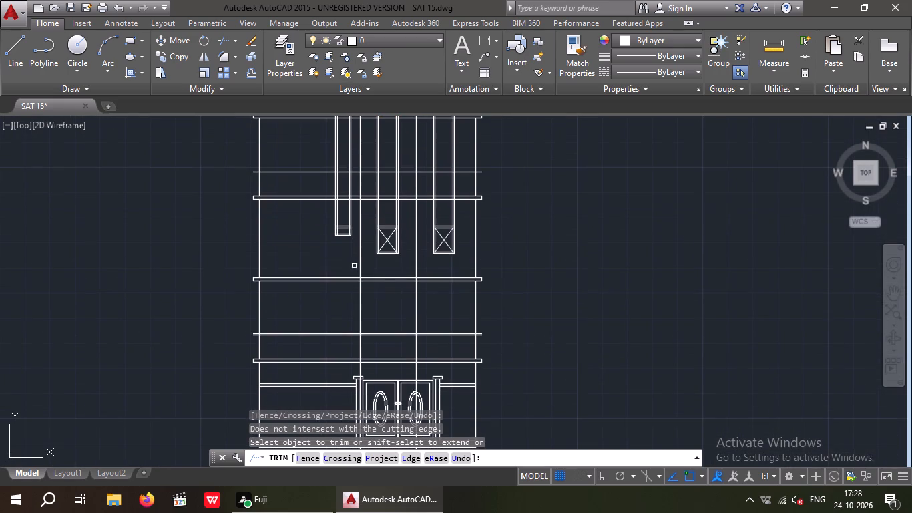
middle_drag(379, 261, 379, 296)
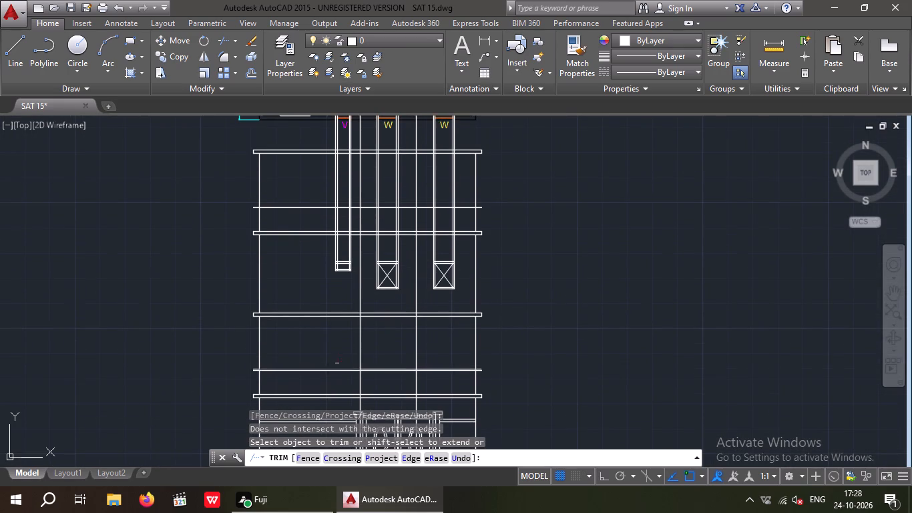
middle_drag(343, 351, 353, 401)
scroll(351, 247, up, 2)
middle_drag(350, 253, 345, 263)
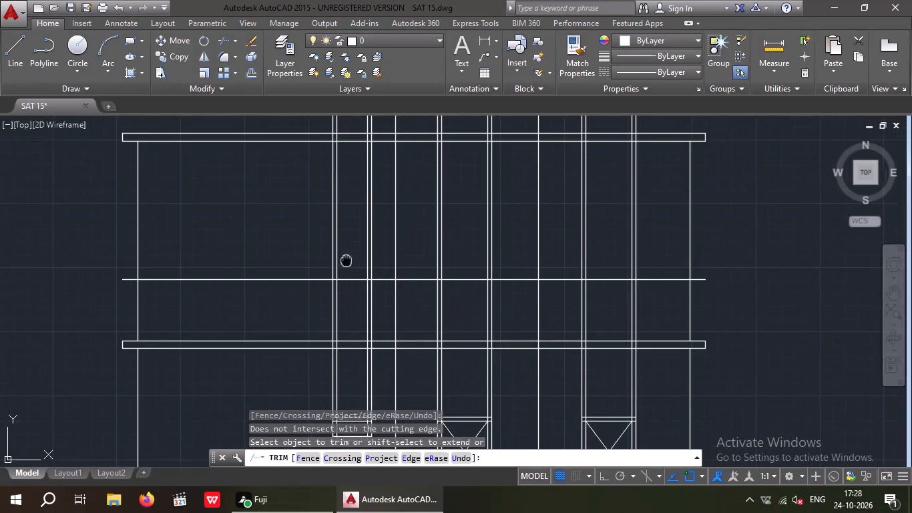
middle_drag(345, 263, 330, 286)
key(Escape)
key(Escape)
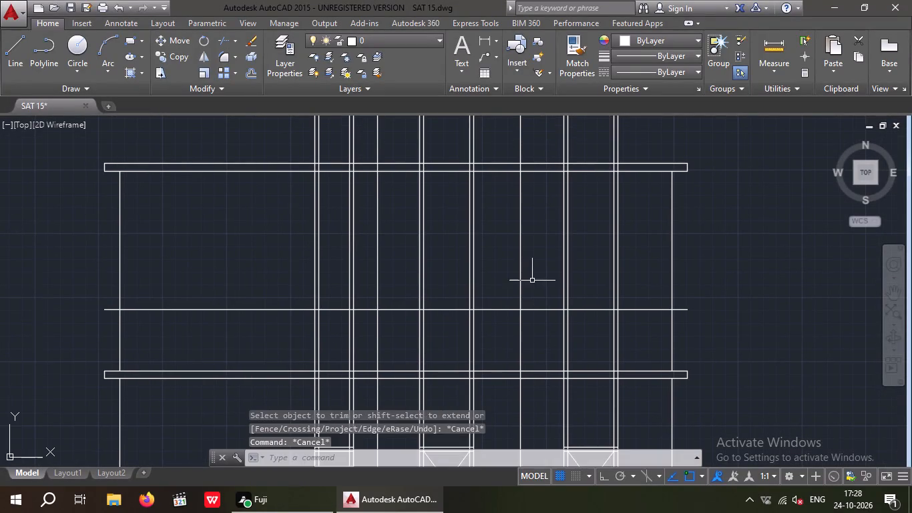
middle_drag(527, 277, 473, 269)
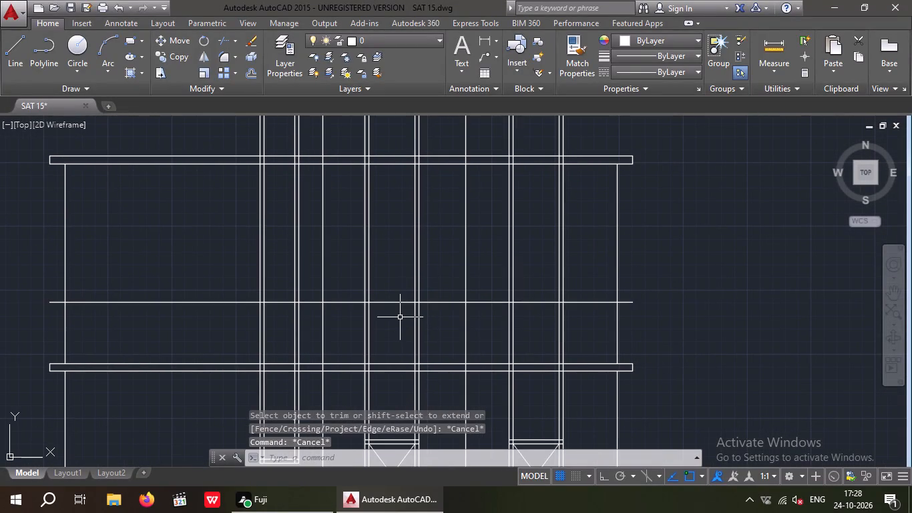
Offset the top storey's horizontal window sill line 3" upward.
key(o)
key(Return)
key(3)
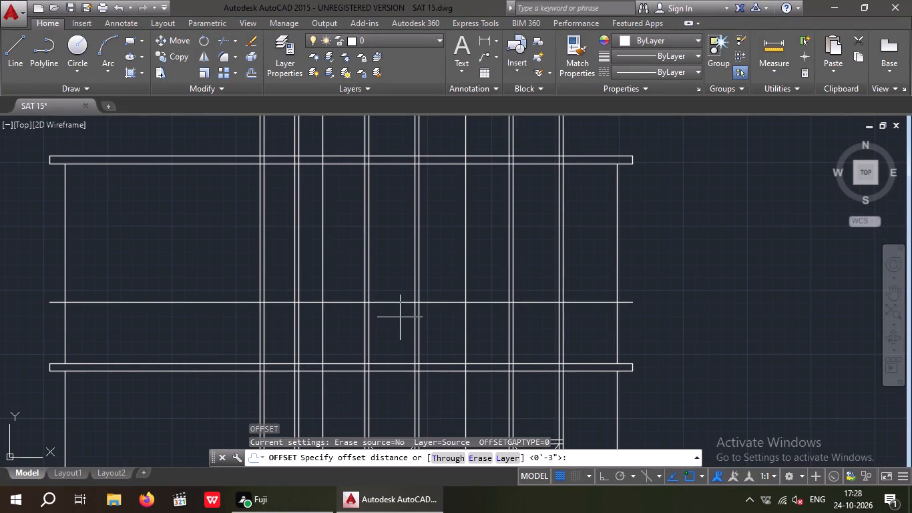
key(shift+quotedbl)
key(Return)
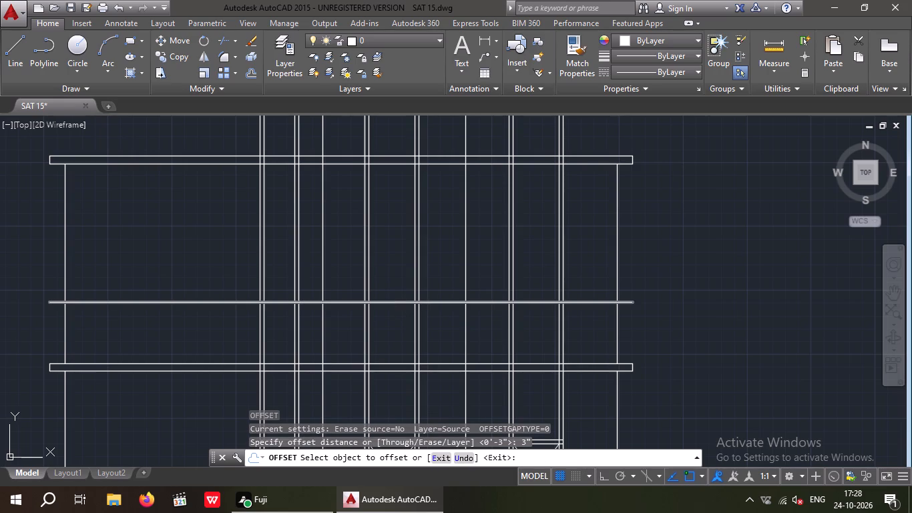
click(392, 304)
click(383, 257)
scroll(383, 257, down, 2)
middle_drag(383, 263, 389, 303)
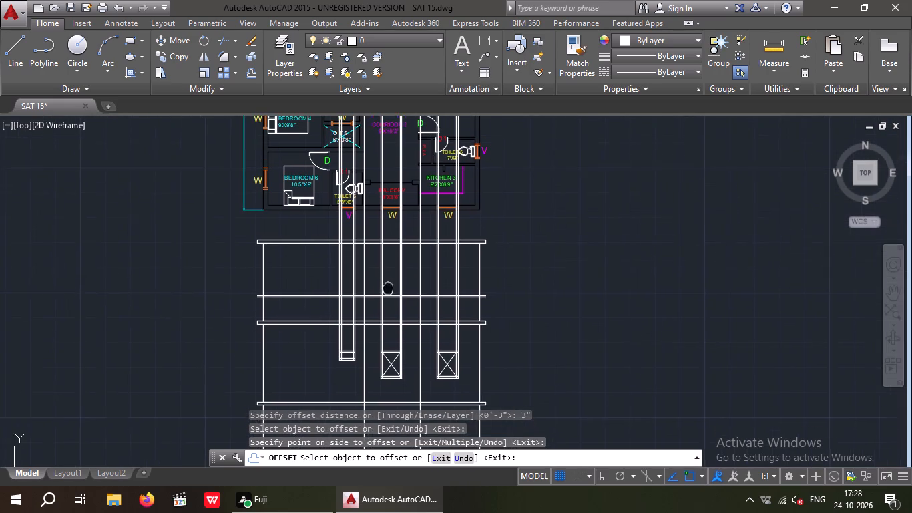
middle_drag(389, 303, 389, 303)
scroll(394, 318, up, 3)
key(Escape)
key(Escape)
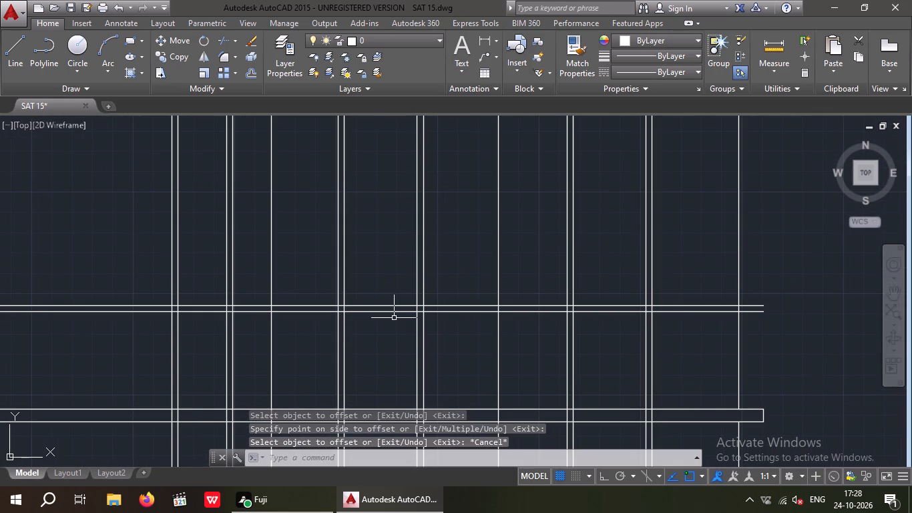
Offset the upper sill line of the top storey 4' upward to set the window head level.
key(o)
key(Return)
key(4)
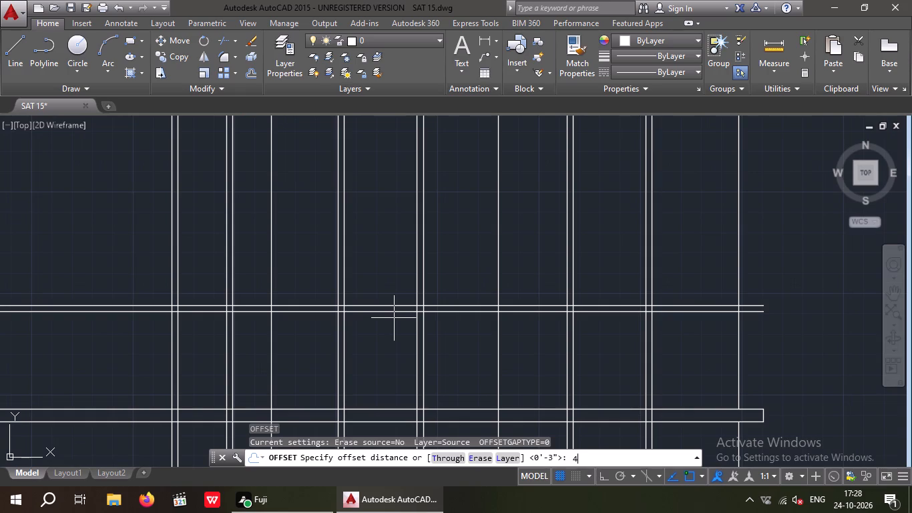
key(apostrophe)
key(Return)
scroll(372, 284, up, 2)
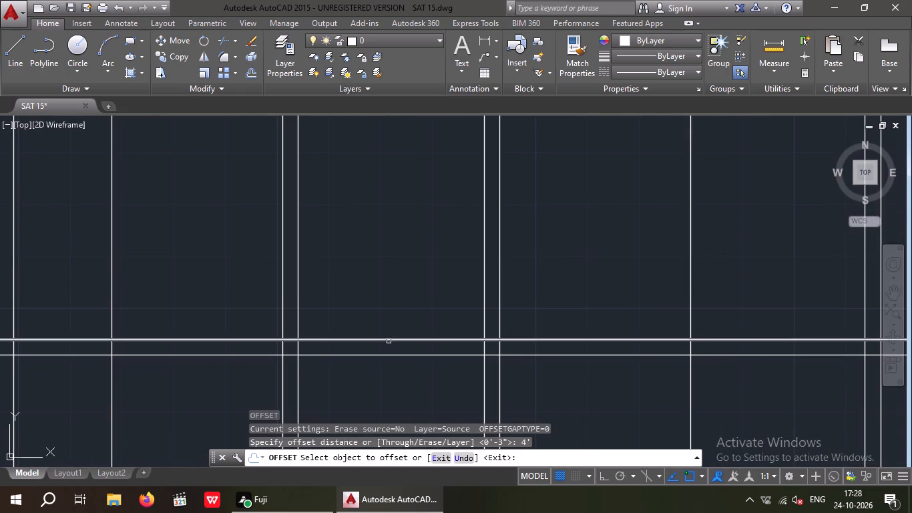
drag(389, 341, 384, 319)
scroll(387, 251, down, 2)
click(390, 243)
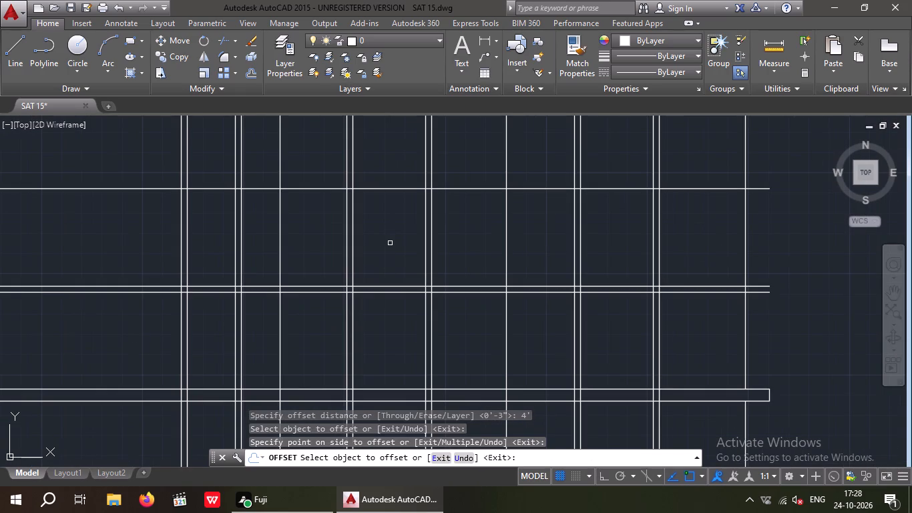
key(Escape)
key(Escape)
Offset the top storey's window head line 3" upward to form the head frame.
key(o)
key(Return)
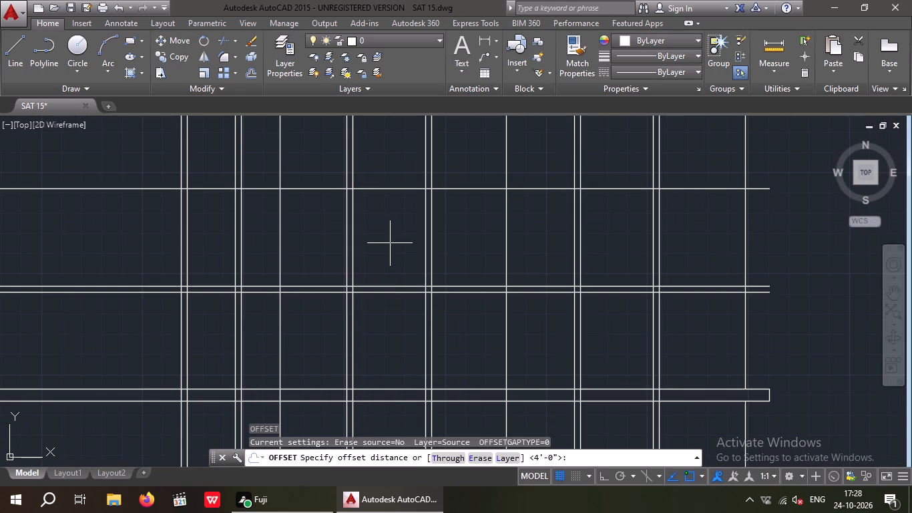
key(3)
key(shift+quotedbl)
key(Return)
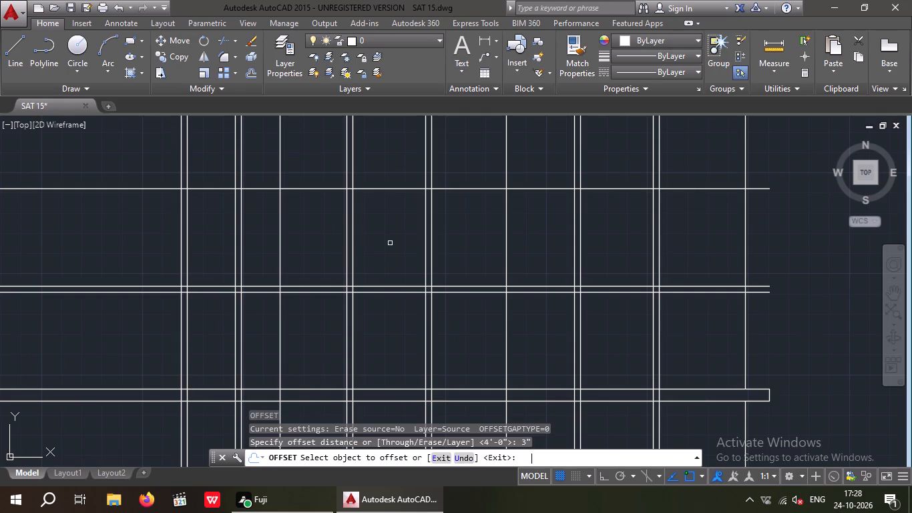
drag(389, 189, 386, 178)
click(387, 160)
middle_drag(383, 182, 375, 238)
scroll(375, 238, down, 1)
key(Escape)
key(Escape)
scroll(403, 248, up, 2)
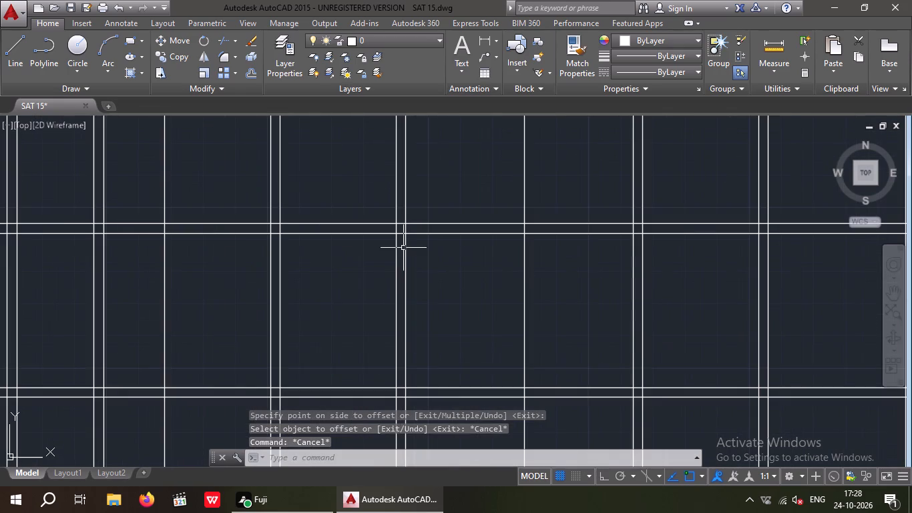
scroll(387, 247, down, 2)
key(Escape)
key(Escape)
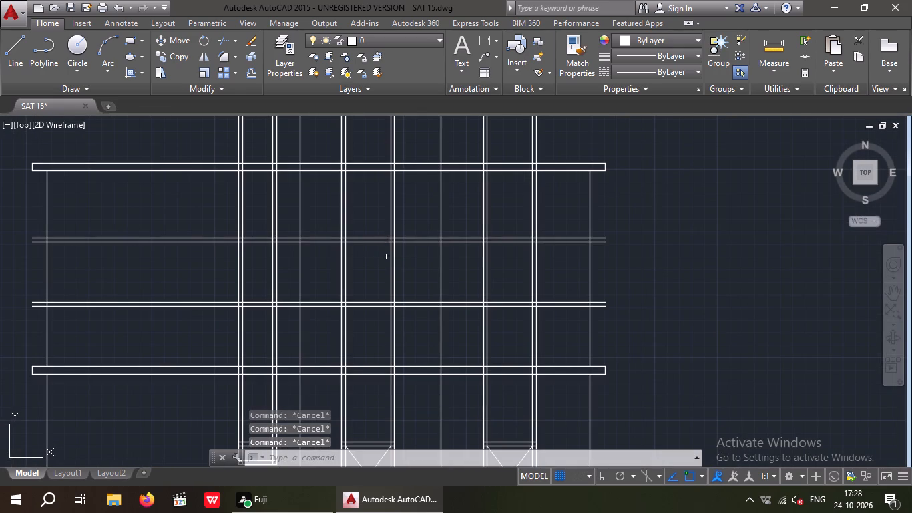
Draw two crossing diagonal lines between the inner frame corners of the top storey's window beneath the balcony.
key(l)
key(space)
scroll(375, 272, down, 1)
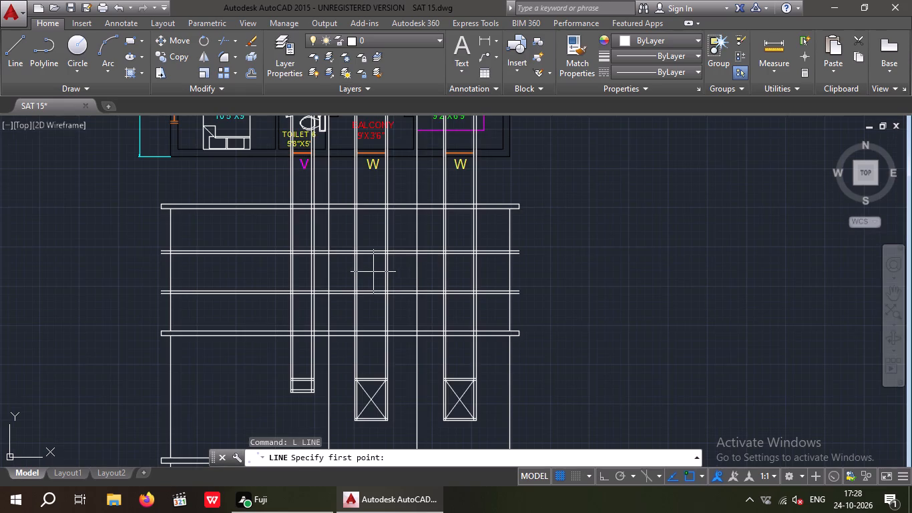
scroll(361, 289, up, 2)
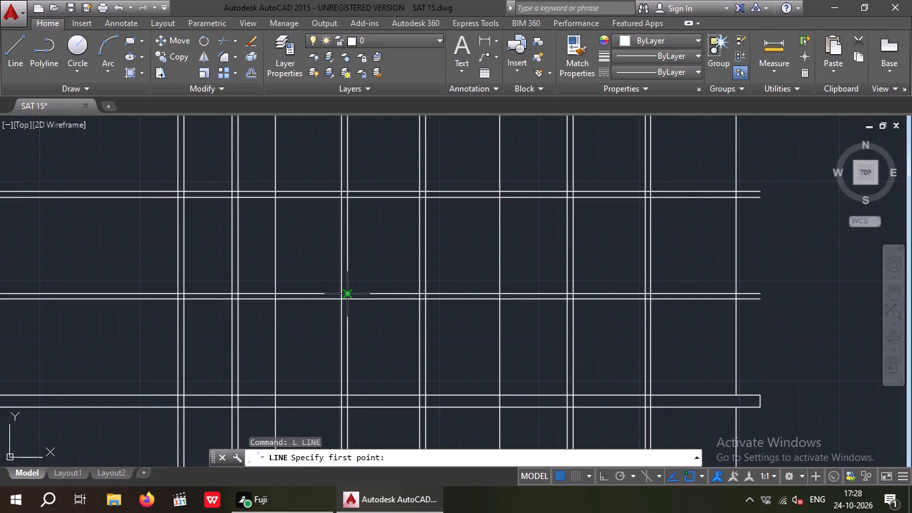
drag(349, 292, 368, 281)
click(419, 198)
key(space)
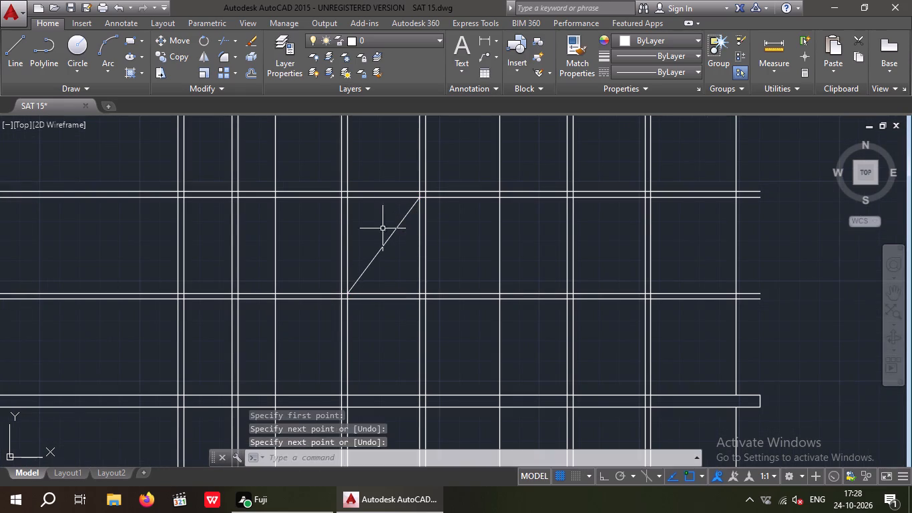
key(space)
drag(351, 197, 361, 206)
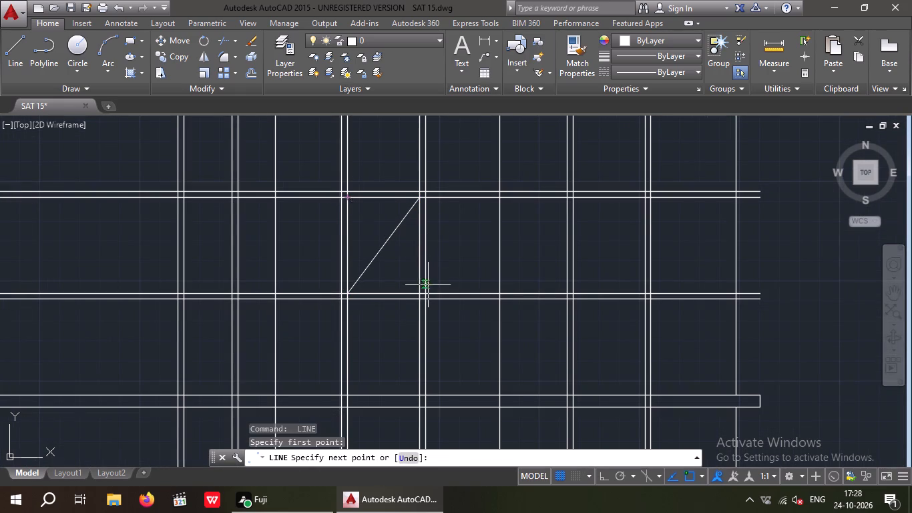
click(418, 294)
key(space)
Draw two crossing diagonal lines between the inner frame corners of the top storey's window beneath the kitchen.
key(space)
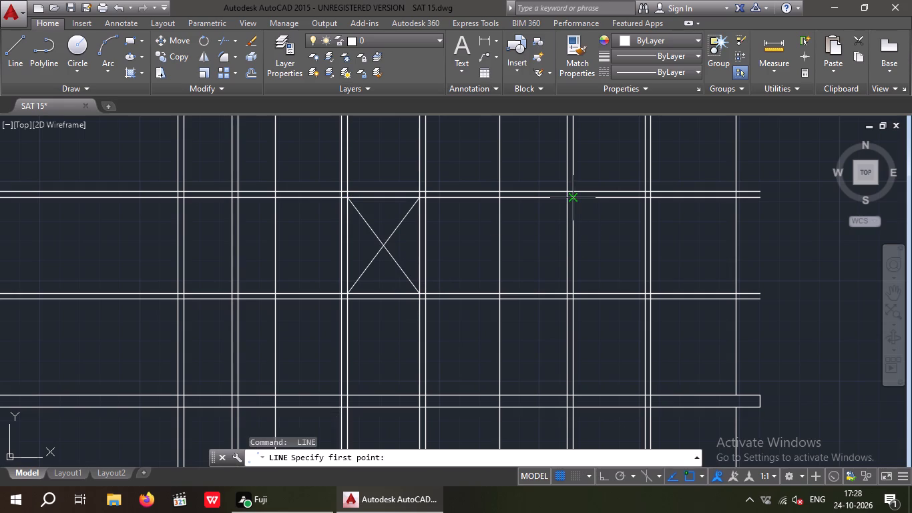
drag(574, 198, 612, 239)
click(646, 293)
key(space)
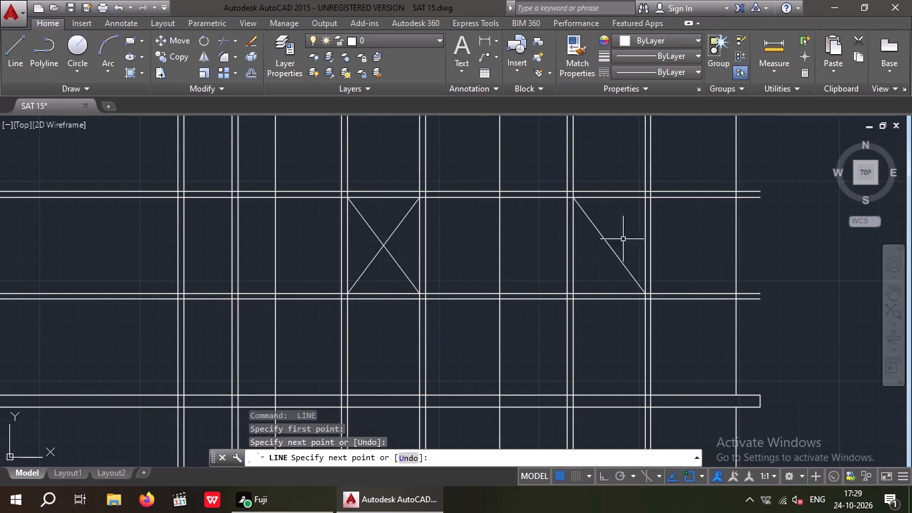
key(space)
scroll(640, 202, up, 3)
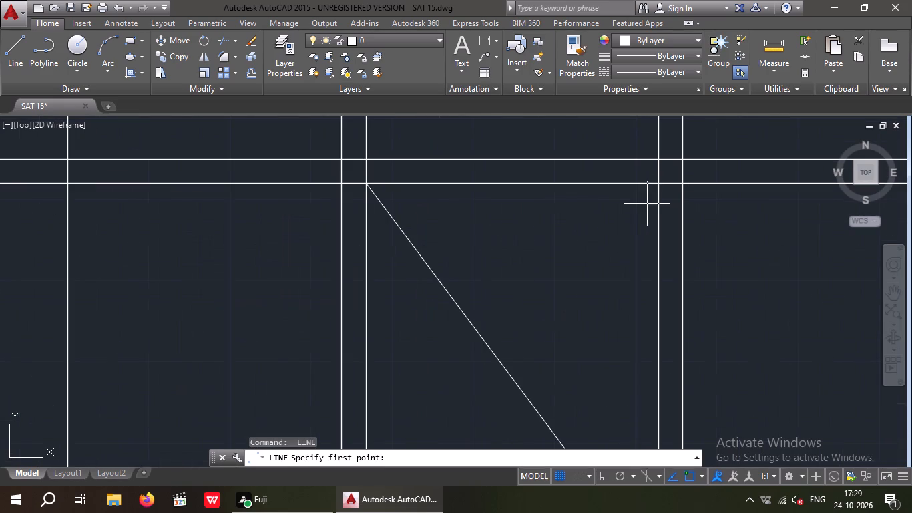
drag(657, 185, 650, 196)
scroll(616, 237, down, 2)
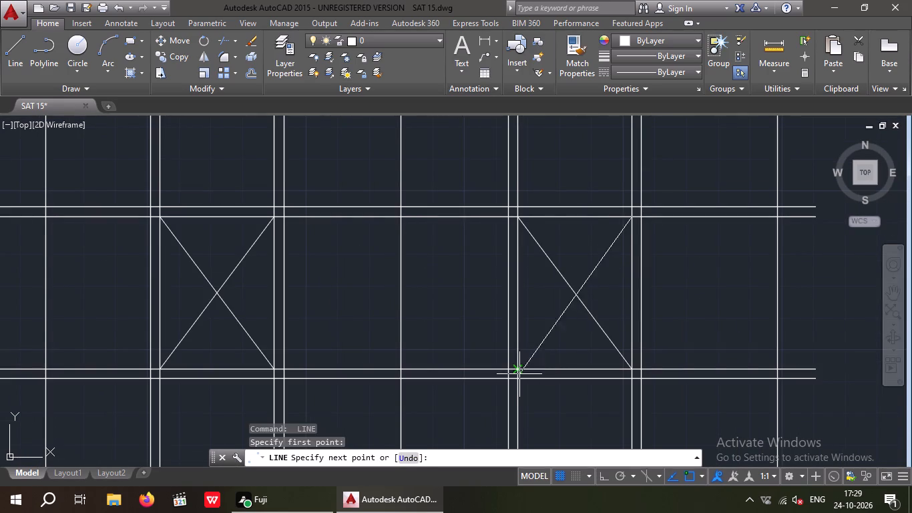
click(518, 369)
key(Escape)
key(Escape)
Trim the vertical projection lines between the roof slab and the head of the top storey's window beneath the kitchen.
scroll(592, 276, down, 2)
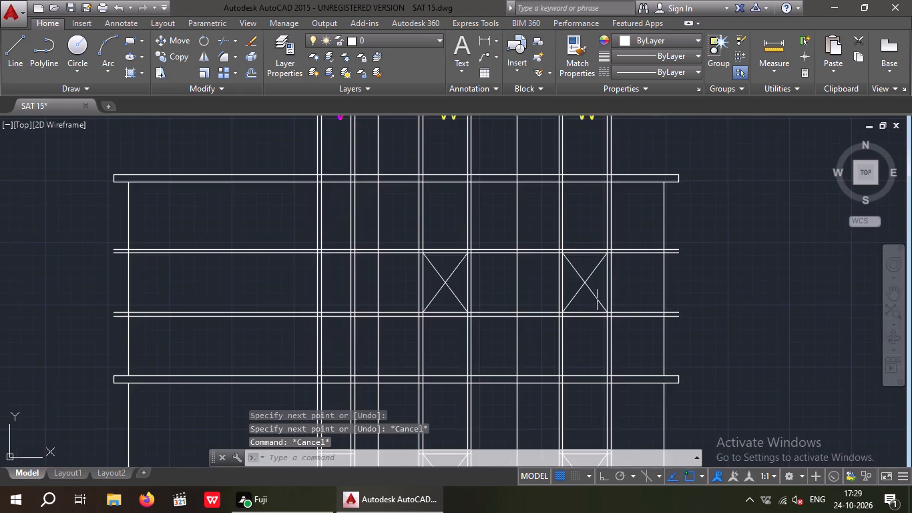
middle_drag(599, 295, 532, 221)
middle_drag(533, 242, 535, 255)
key(Escape)
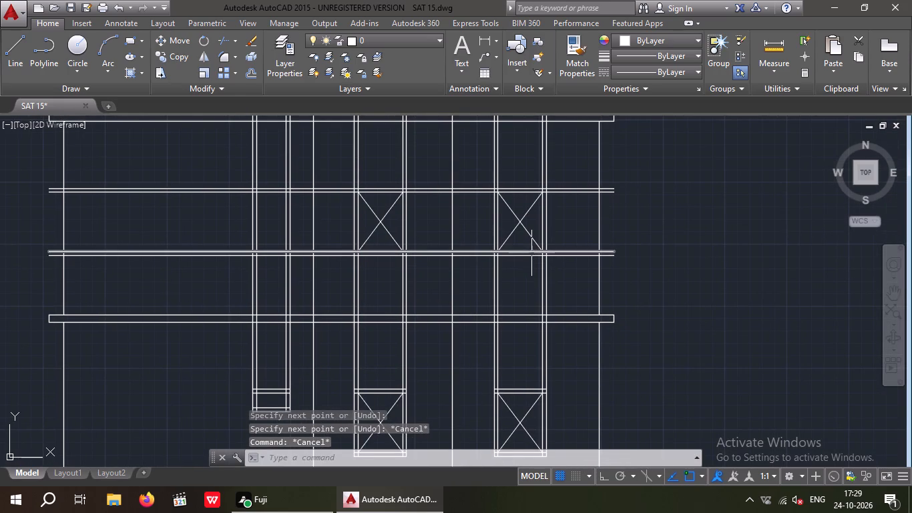
key(Escape)
text(TR)
key(space)
key(space)
drag(558, 144, 493, 170)
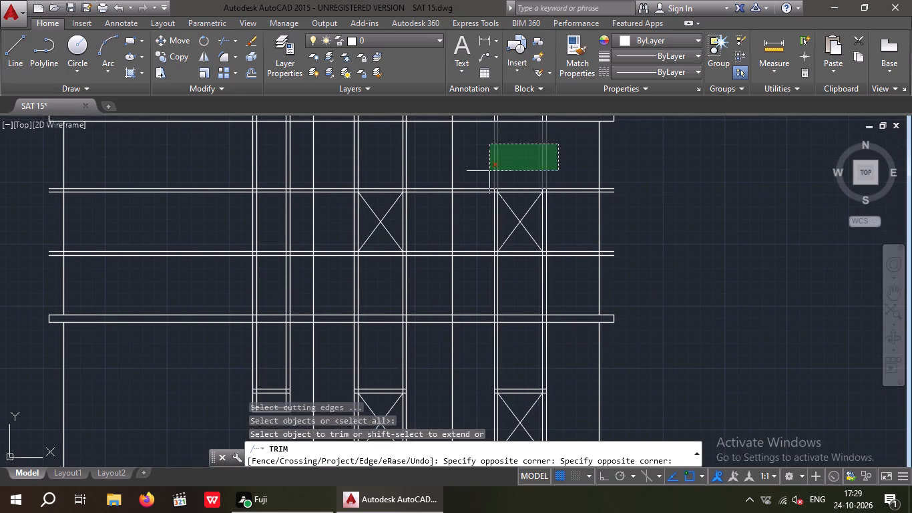
click(489, 172)
key(Escape)
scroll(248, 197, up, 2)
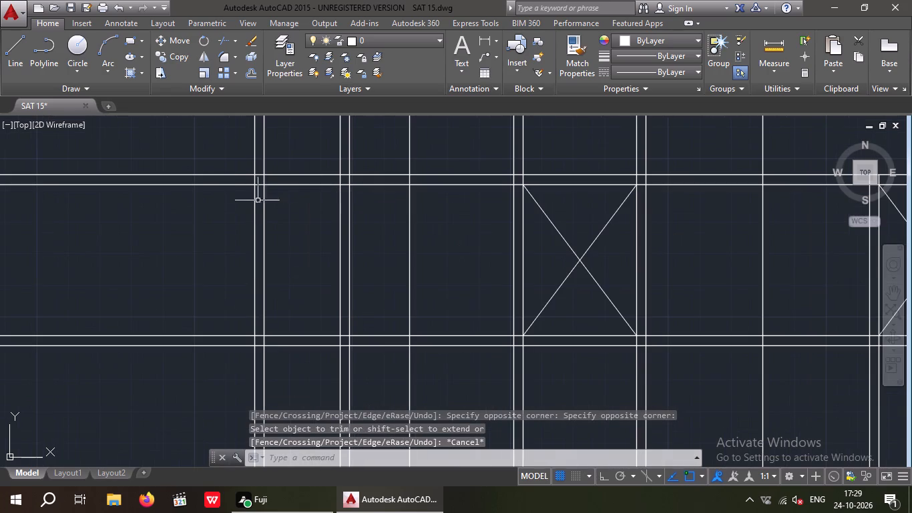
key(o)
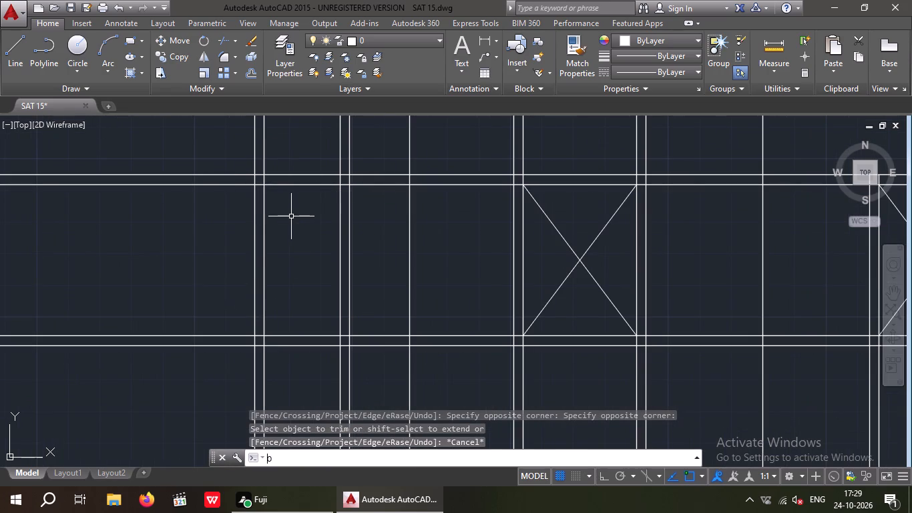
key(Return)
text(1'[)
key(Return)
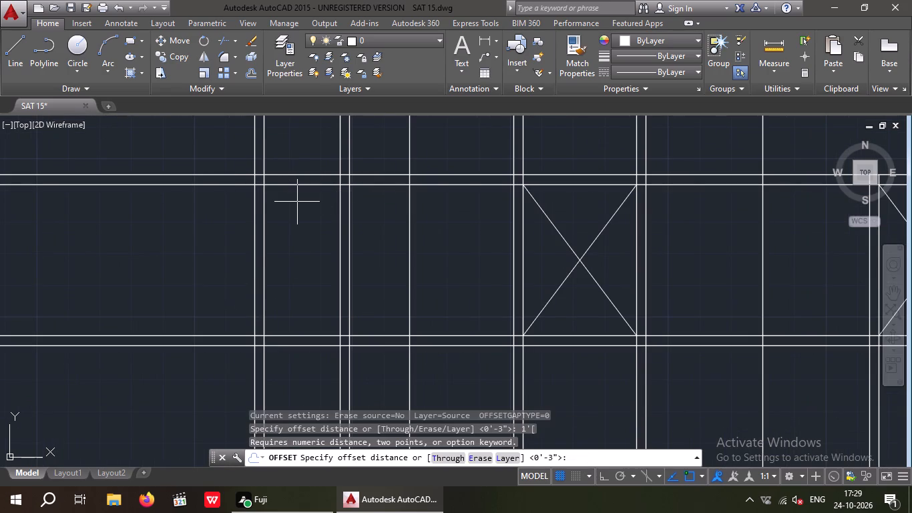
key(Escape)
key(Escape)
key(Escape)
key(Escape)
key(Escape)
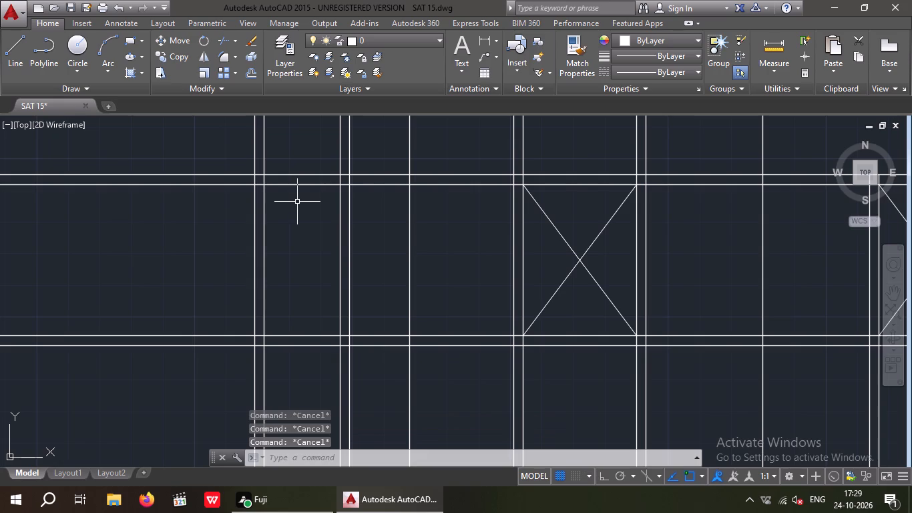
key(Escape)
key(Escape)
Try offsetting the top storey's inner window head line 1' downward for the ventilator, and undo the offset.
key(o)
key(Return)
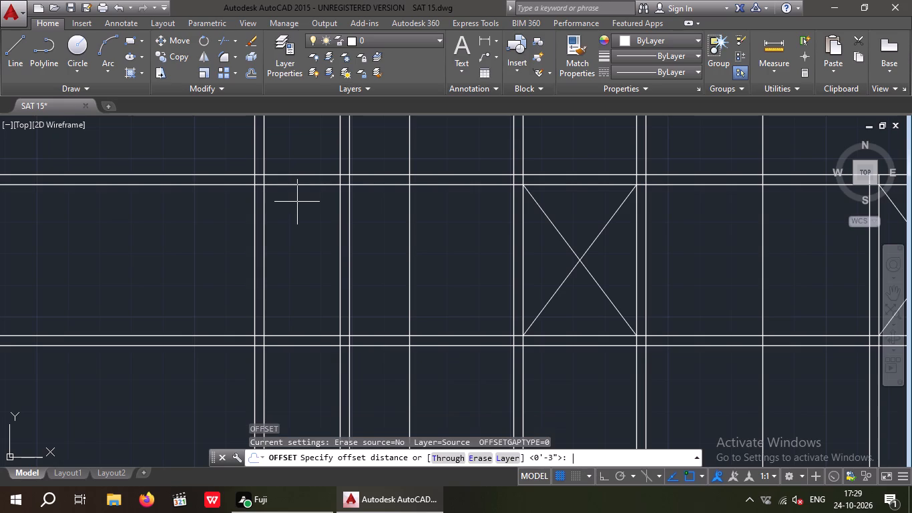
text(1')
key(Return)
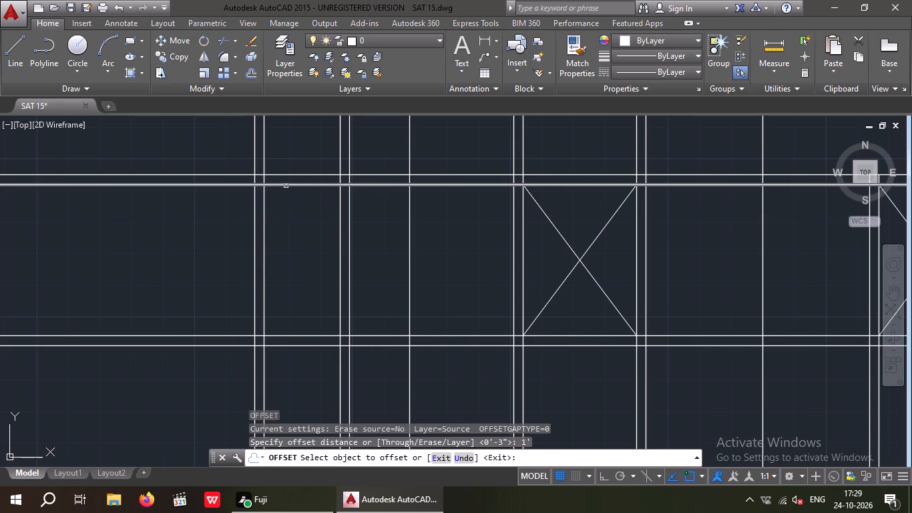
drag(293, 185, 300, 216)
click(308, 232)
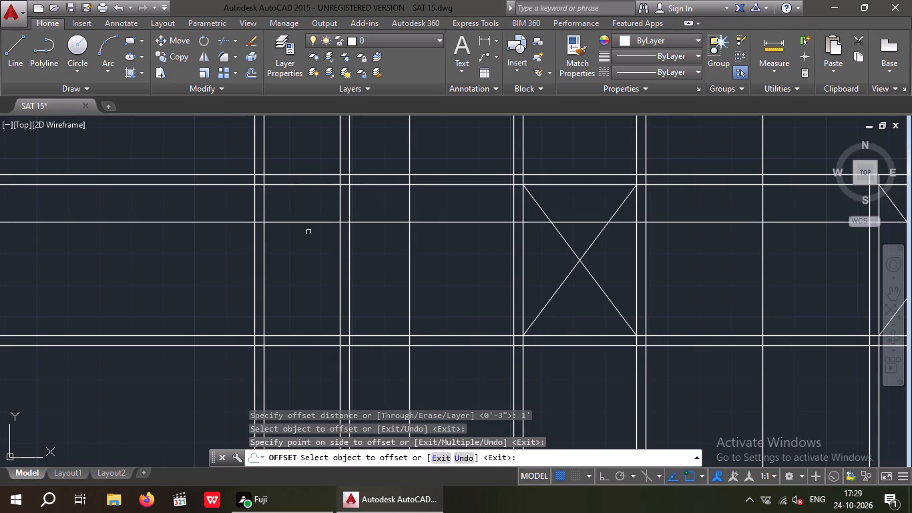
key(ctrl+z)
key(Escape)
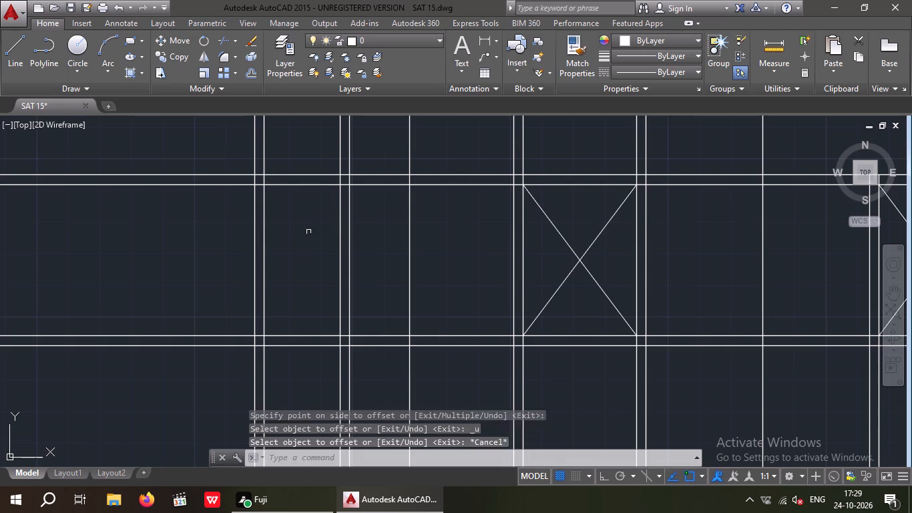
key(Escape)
Trim the horizontal head and sill lines on both sides of the top storey's ventilator projection lines, up to the adjacent wall line.
key(t)
key(r)
key(space)
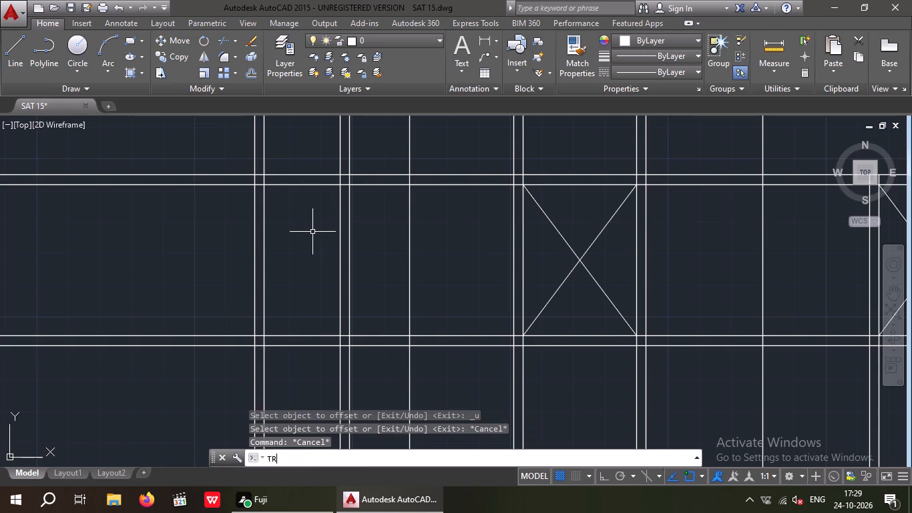
key(space)
drag(385, 368, 378, 327)
click(369, 158)
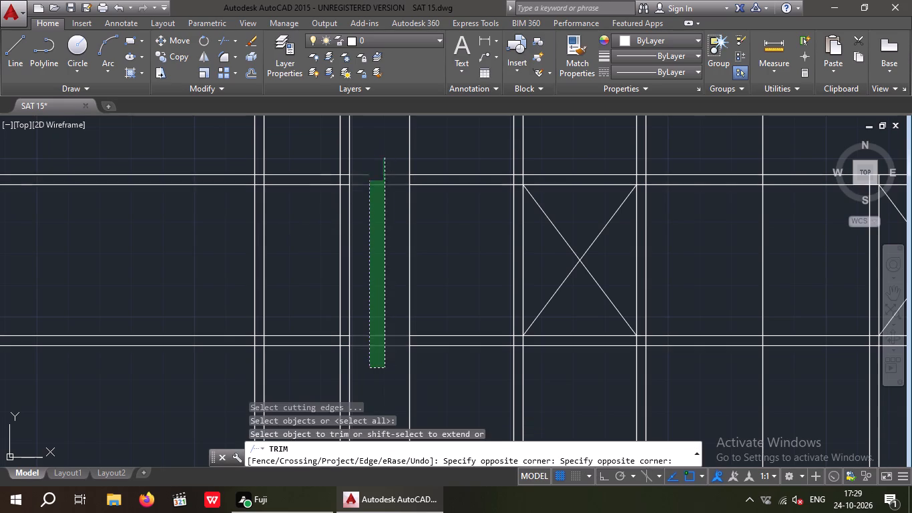
click(168, 308)
click(209, 383)
drag(209, 383, 206, 377)
drag(210, 330, 182, 271)
click(146, 137)
scroll(146, 184, down, 3)
middle_click(135, 307)
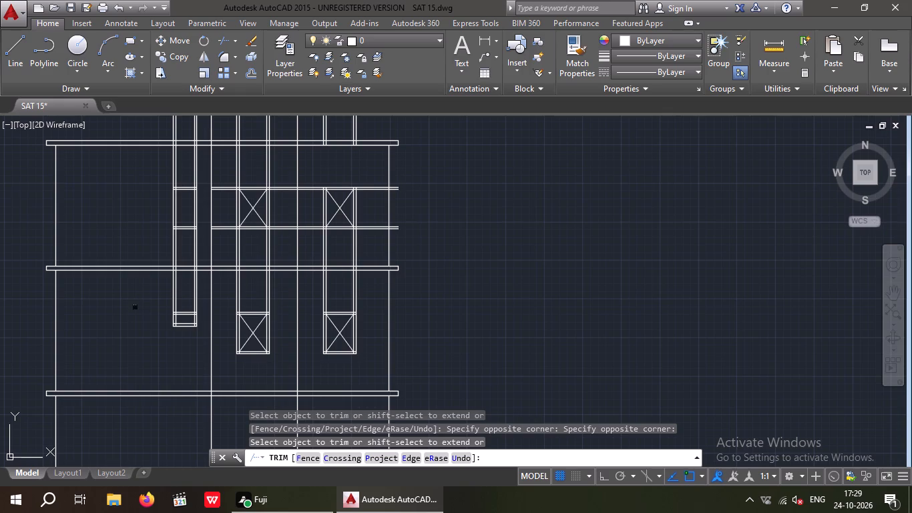
scroll(179, 199, up, 3)
middle_click(188, 240)
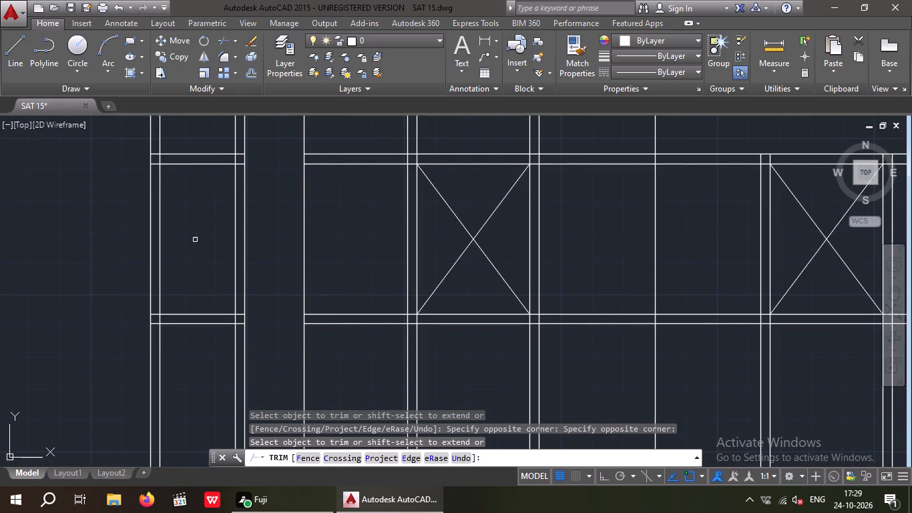
Offset the inner head line of the top storey's ventilator beneath Toilet 6 downward by 1'.
key(Escape)
key(Escape)
key(o)
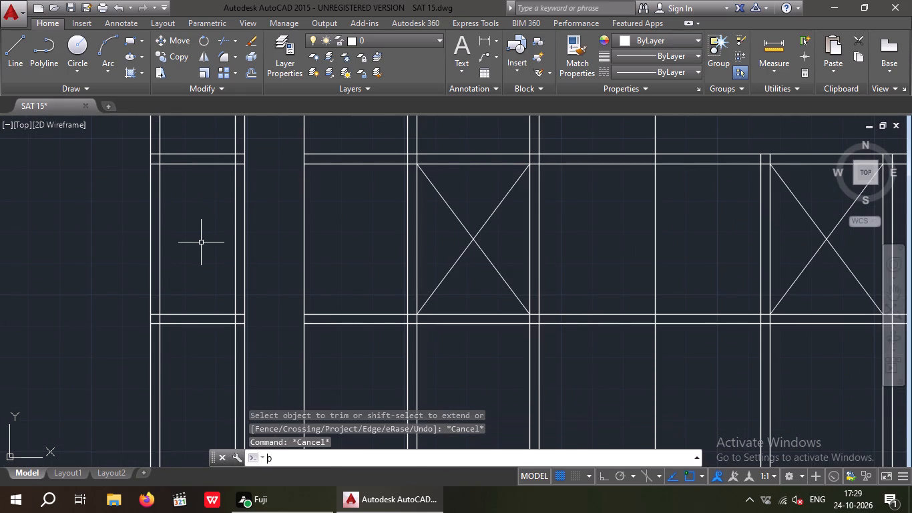
key(Return)
text(1')
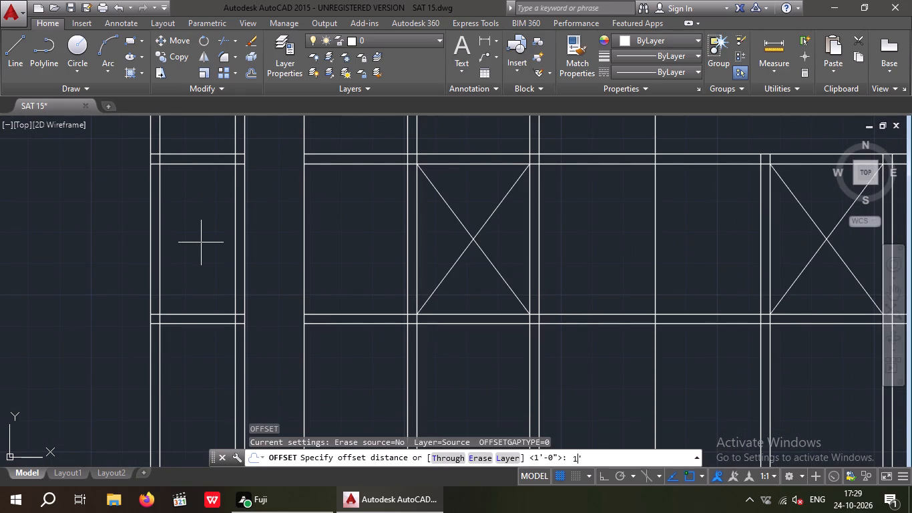
key(Return)
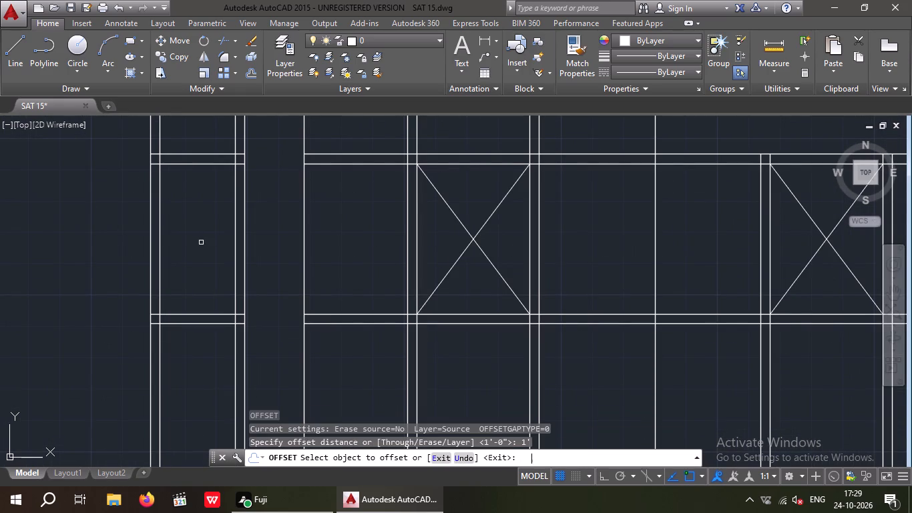
drag(192, 163, 195, 181)
click(197, 190)
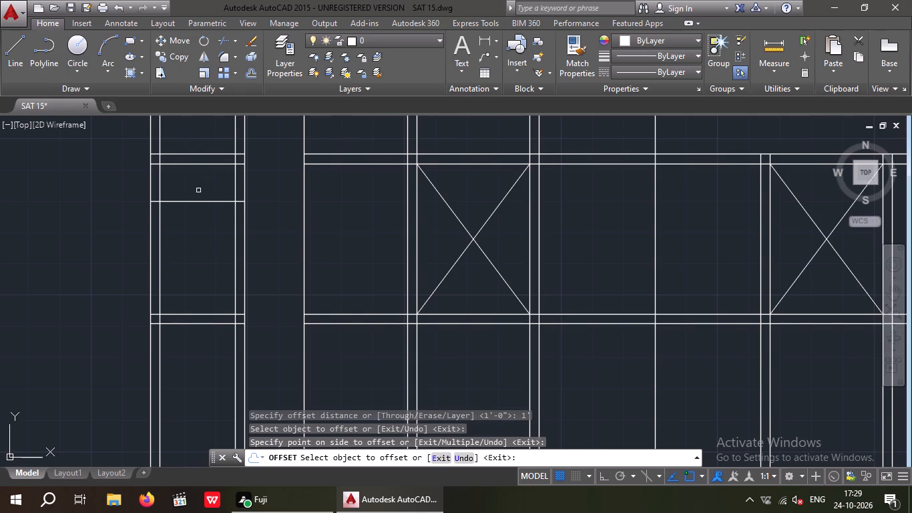
key(Escape)
key(Escape)
Offset the top storey ventilator's new lower line 3" downward to form the bottom frame.
key(o)
key(Return)
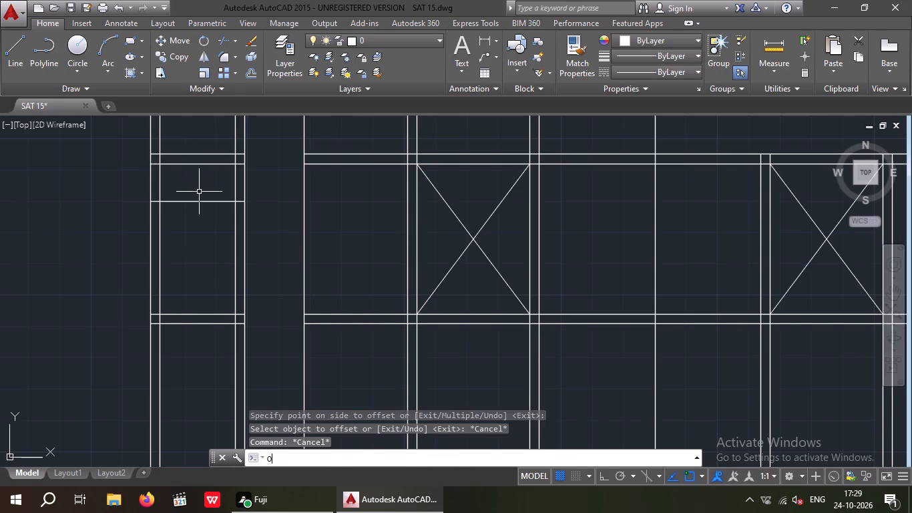
key(3)
key(shift+quotedbl)
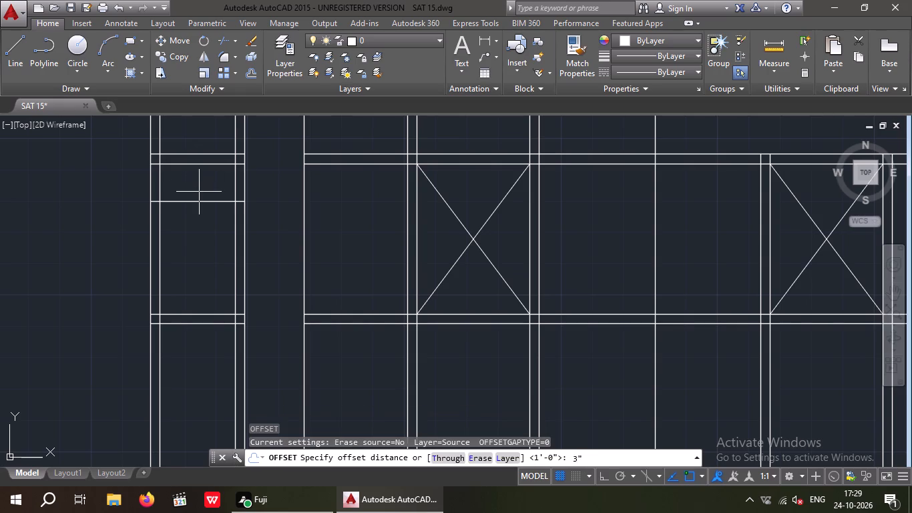
key(Return)
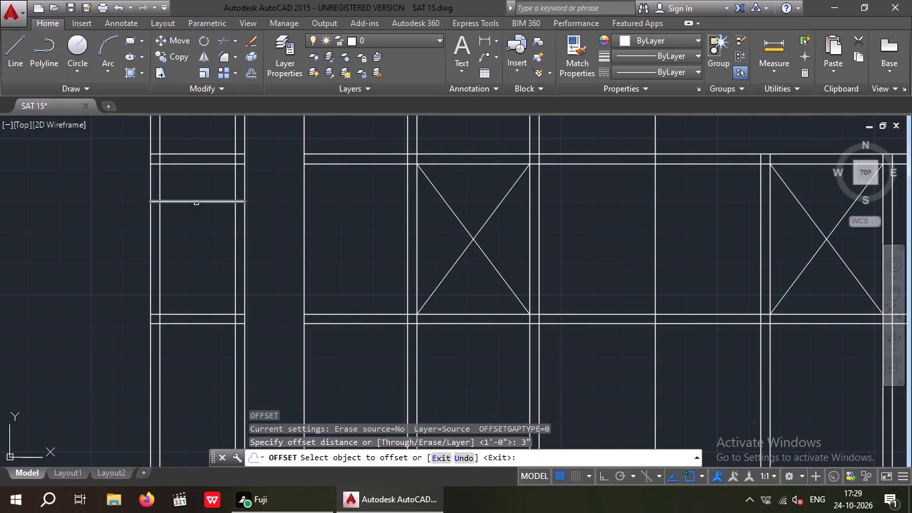
click(197, 203)
click(201, 228)
key(Escape)
key(Escape)
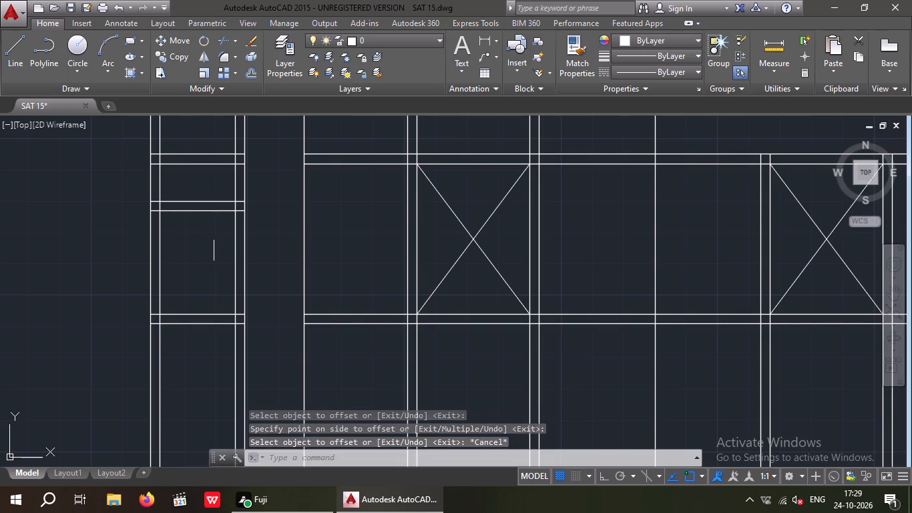
Trim the ventilator's vertical projection lines below its bottom frame and above its head on the top storey.
key(t)
key(r)
key(space)
key(space)
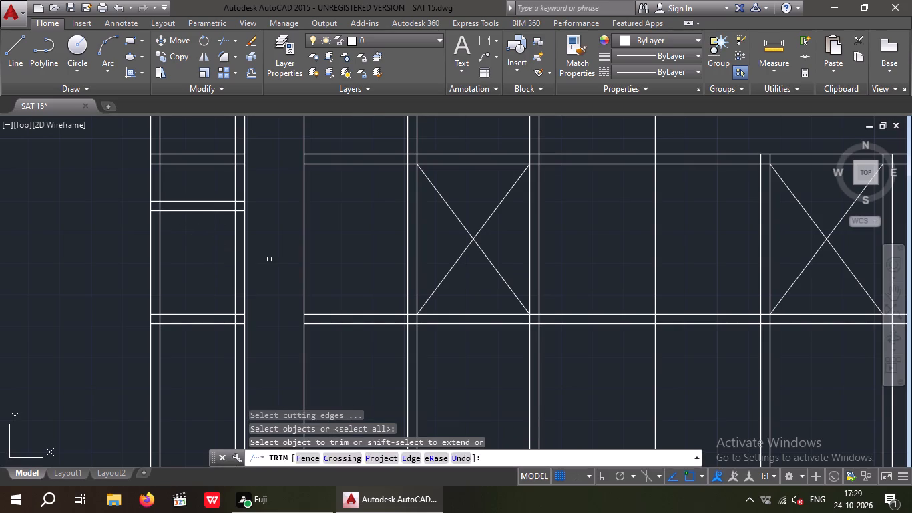
drag(272, 254, 208, 350)
click(147, 371)
middle_drag(179, 310, 200, 409)
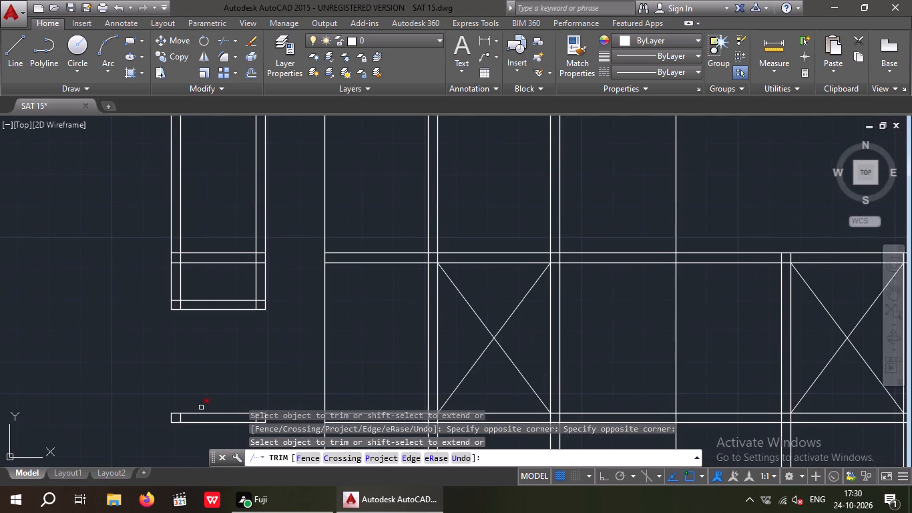
drag(281, 169, 133, 232)
click(107, 241)
Trim the vertical projection lines above the head of the top storey's window beneath the balcony.
middle_drag(383, 190, 316, 147)
drag(505, 148, 301, 178)
click(288, 181)
scroll(312, 158, down, 3)
middle_drag(326, 159, 285, 247)
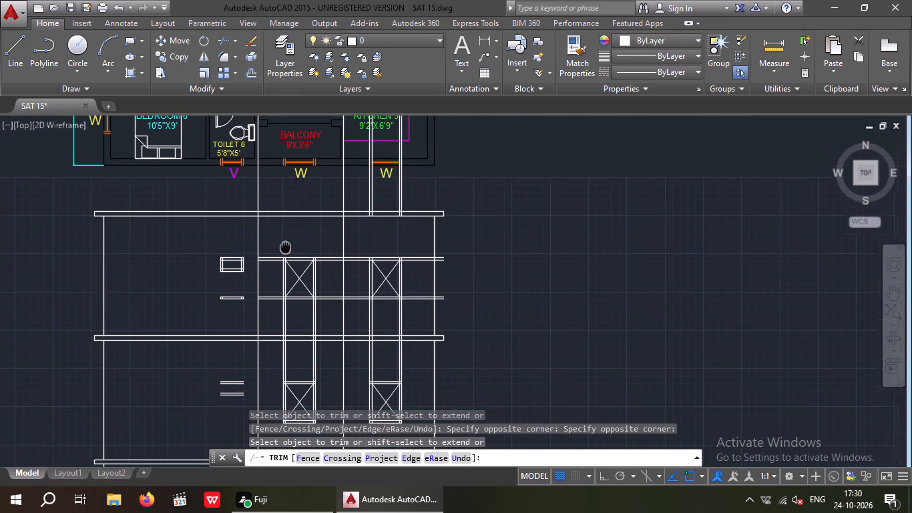
middle_drag(285, 247, 285, 248)
scroll(385, 234, up, 2)
key(Escape)
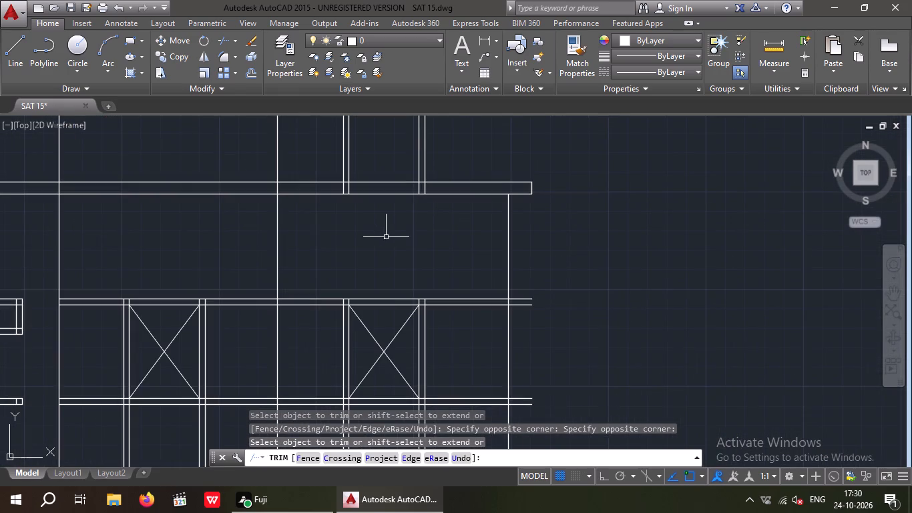
Erase the four leftover kitchen window projection lines running from the plan down to the roof slab.
middle_drag(391, 235, 391, 327)
drag(439, 220, 336, 254)
click(332, 254)
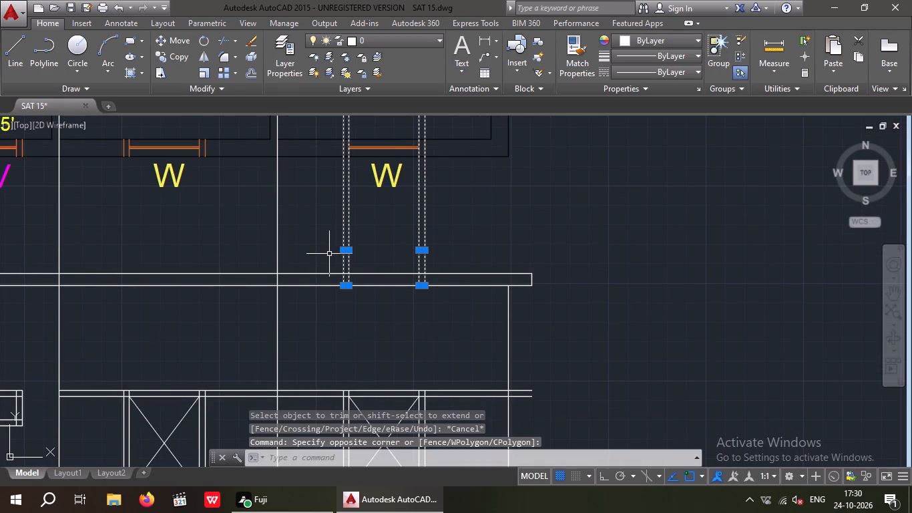
key(Delete)
Trim the horizontal head and sill lines on both sides of the top storey's window beneath the balcony, up to the adjacent wall lines.
scroll(327, 243, down, 5)
middle_click(324, 259)
scroll(332, 277, up, 1)
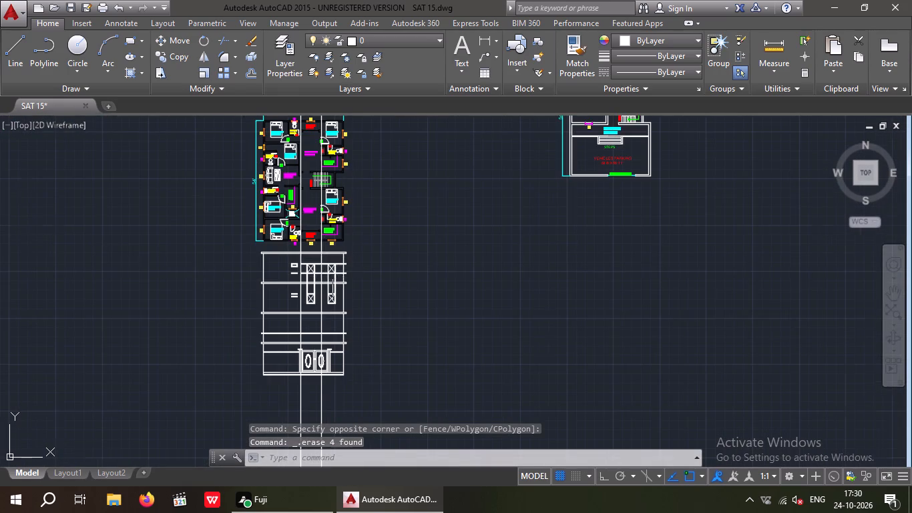
scroll(332, 277, up, 4)
middle_drag(296, 276, 332, 280)
scroll(331, 279, down, 2)
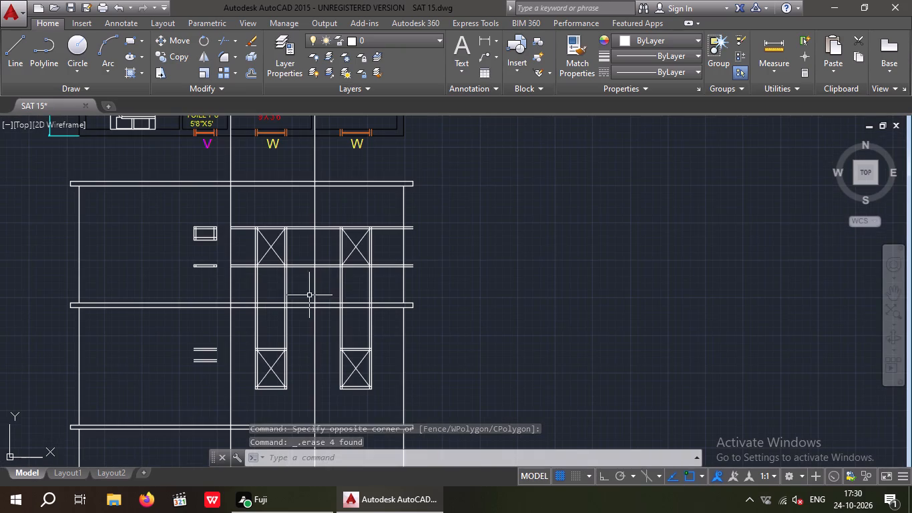
middle_drag(298, 304, 319, 251)
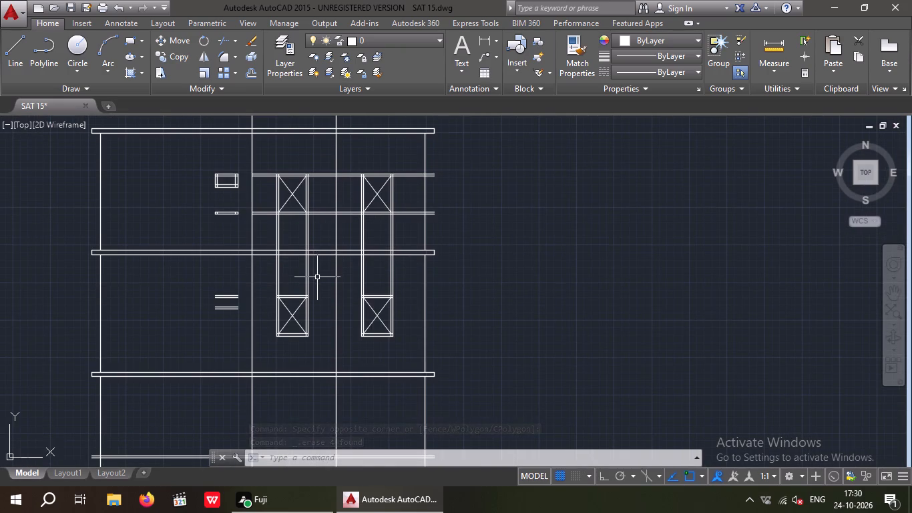
key(Escape)
key(Escape)
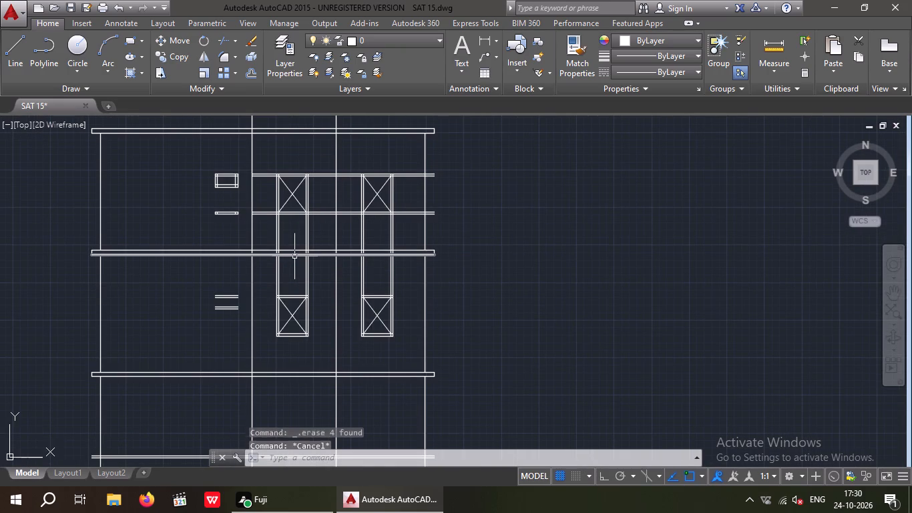
key(t)
key(r)
key(space)
key(space)
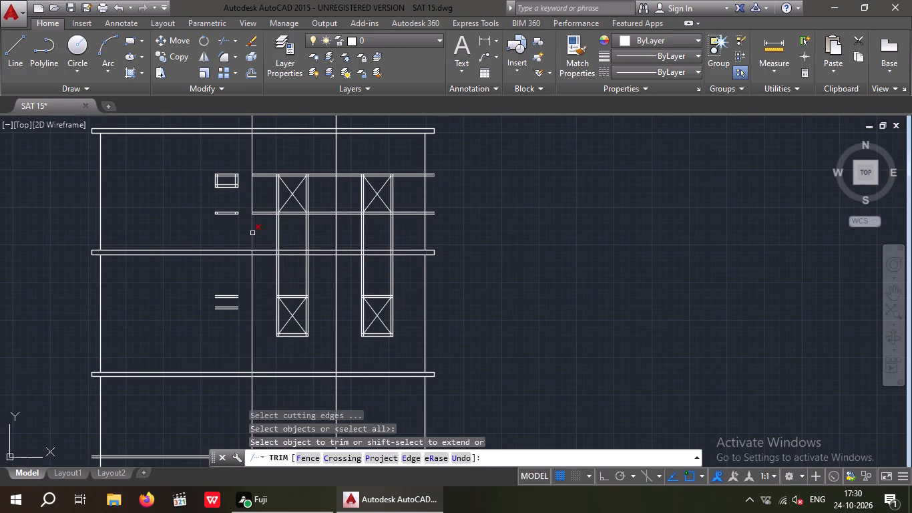
scroll(263, 215, up, 2)
middle_drag(268, 240, 290, 298)
scroll(290, 298, up, 2)
scroll(290, 282, down, 2)
middle_drag(290, 281, 290, 304)
drag(291, 305, 277, 268)
click(266, 164)
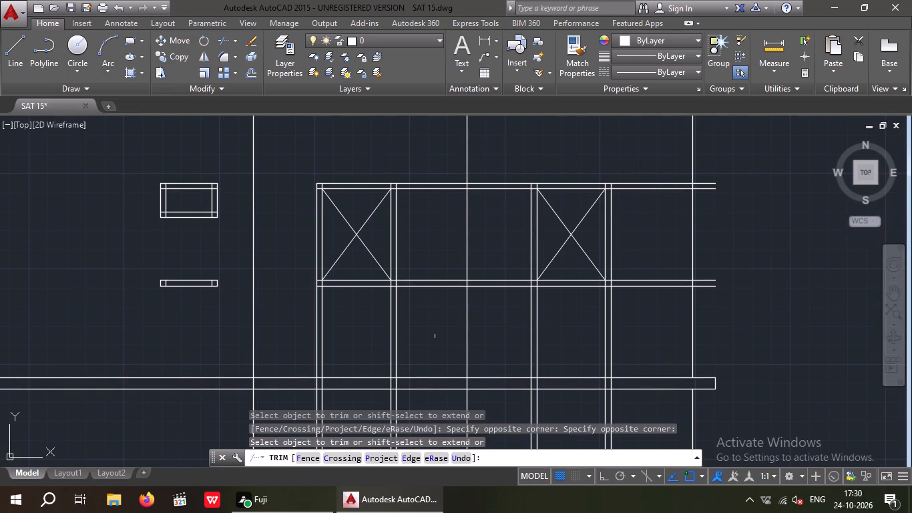
drag(437, 336, 431, 291)
click(419, 178)
Trim the horizontal head and sill lines on both sides of the top storey's window beneath the kitchen, including the ends beyond the outer wall.
scroll(418, 178, down, 1)
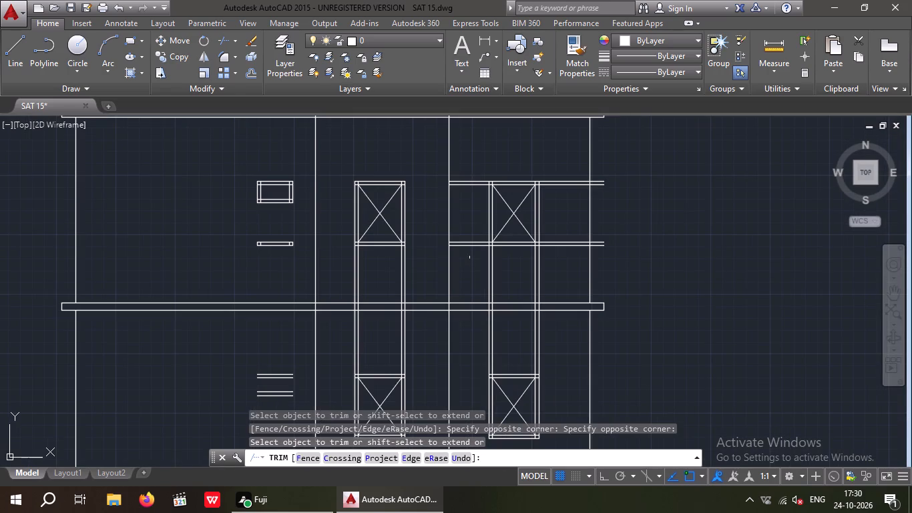
drag(472, 261, 469, 234)
click(458, 158)
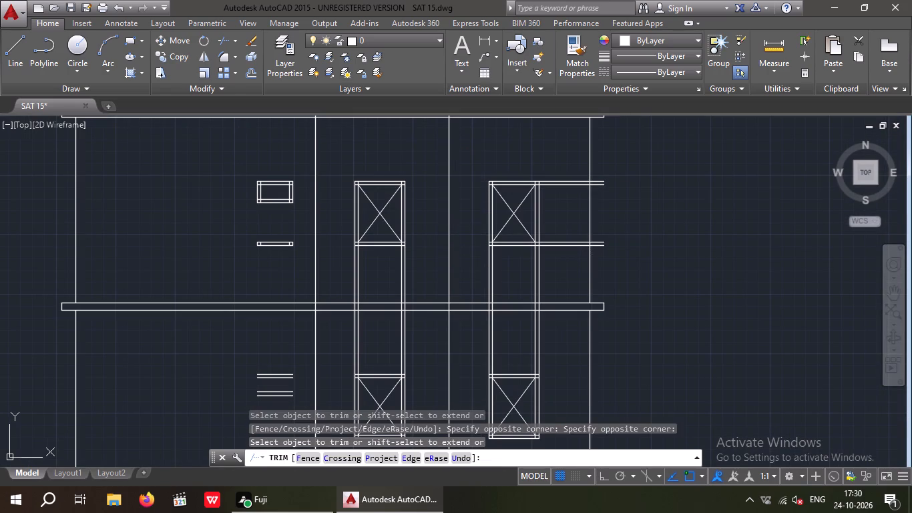
scroll(606, 248, up, 2)
drag(614, 261, 606, 251)
middle_drag(598, 227, 582, 312)
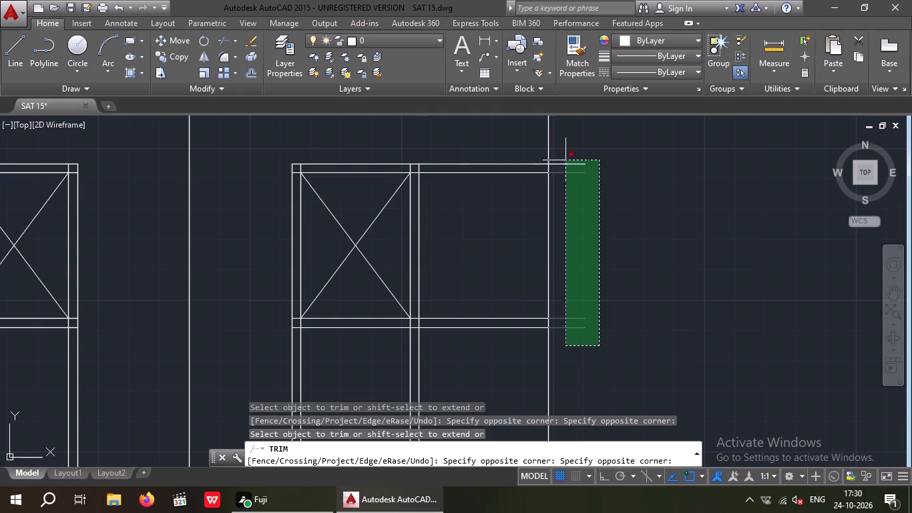
click(565, 155)
drag(526, 349, 497, 286)
click(467, 150)
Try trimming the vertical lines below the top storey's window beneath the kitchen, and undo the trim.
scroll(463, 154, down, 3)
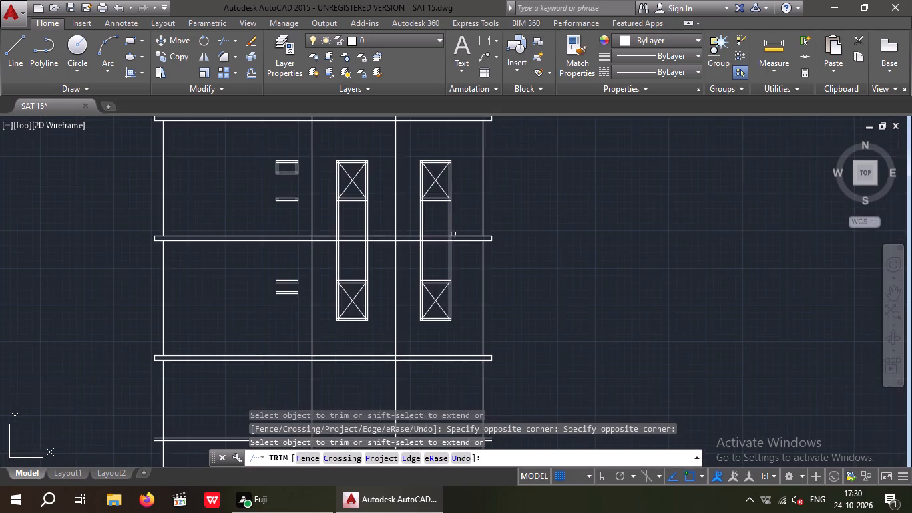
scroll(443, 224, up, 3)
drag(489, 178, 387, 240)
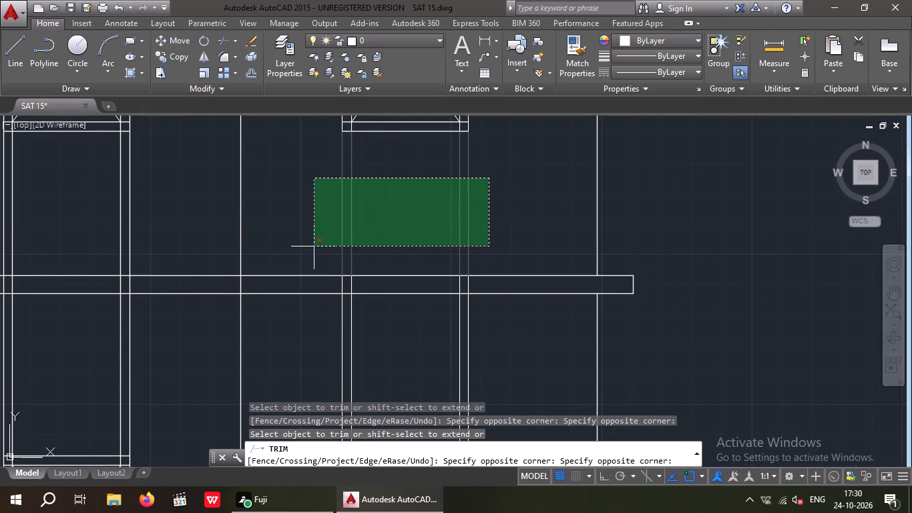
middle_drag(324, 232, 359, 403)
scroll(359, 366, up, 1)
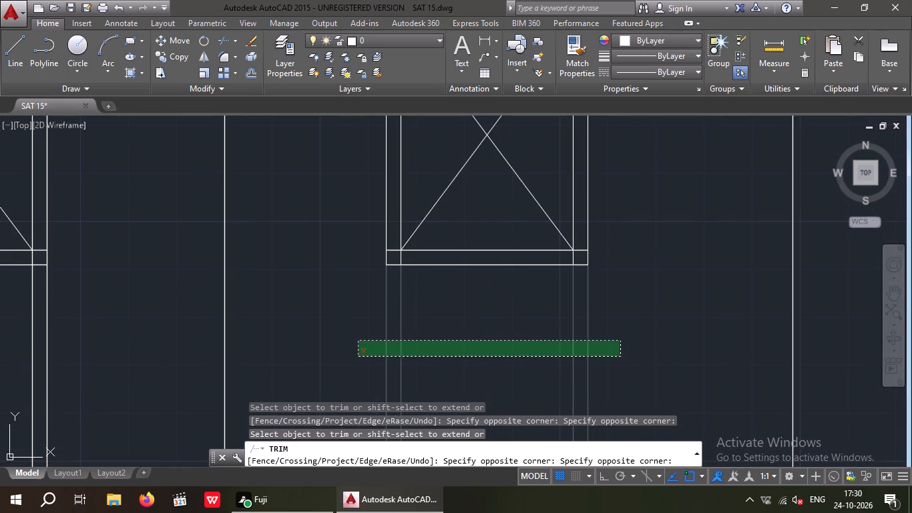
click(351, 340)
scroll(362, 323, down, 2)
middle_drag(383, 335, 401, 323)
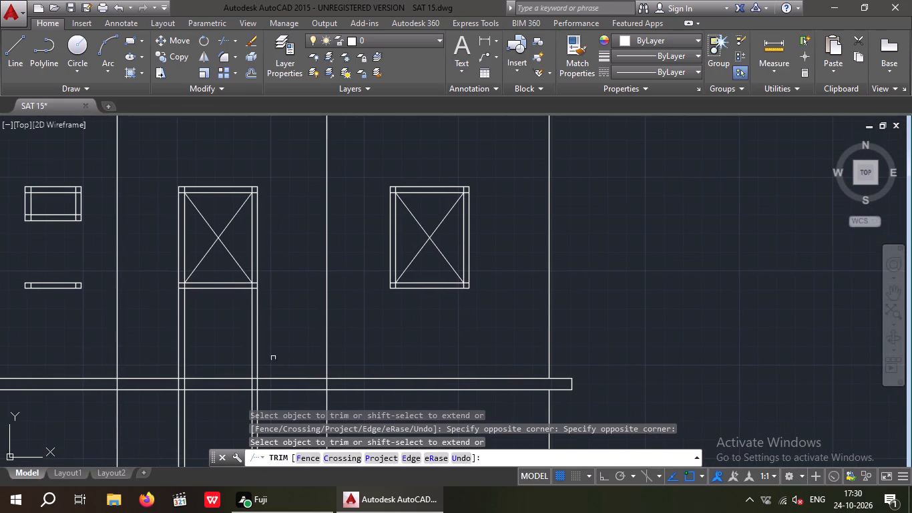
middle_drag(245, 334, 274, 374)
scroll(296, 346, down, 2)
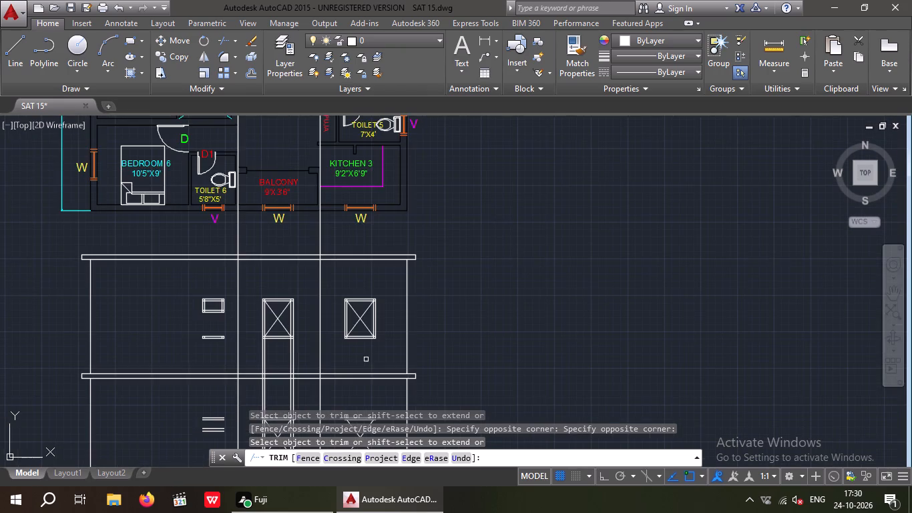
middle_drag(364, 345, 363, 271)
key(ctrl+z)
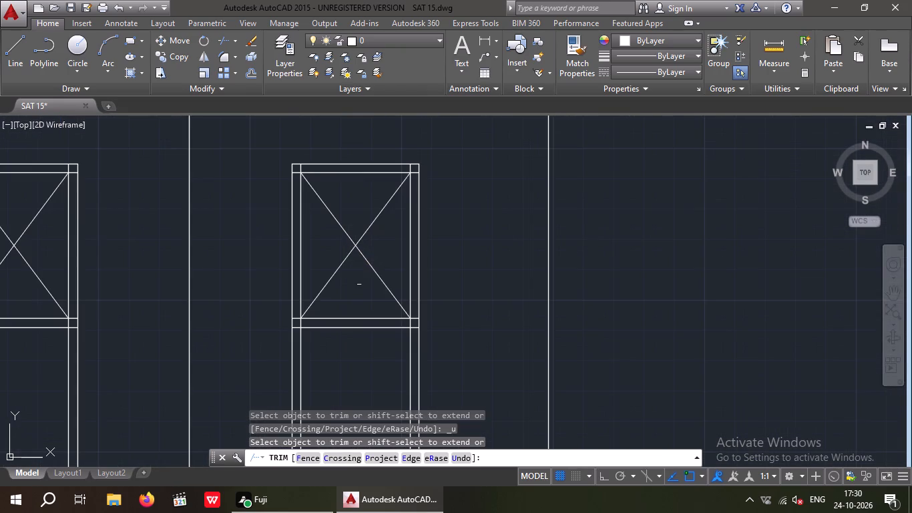
Trim the vertical lines of the kitchen and balcony windows where they cross the floor slab below the top storey.
scroll(353, 273, down, 3)
scroll(365, 319, up, 4)
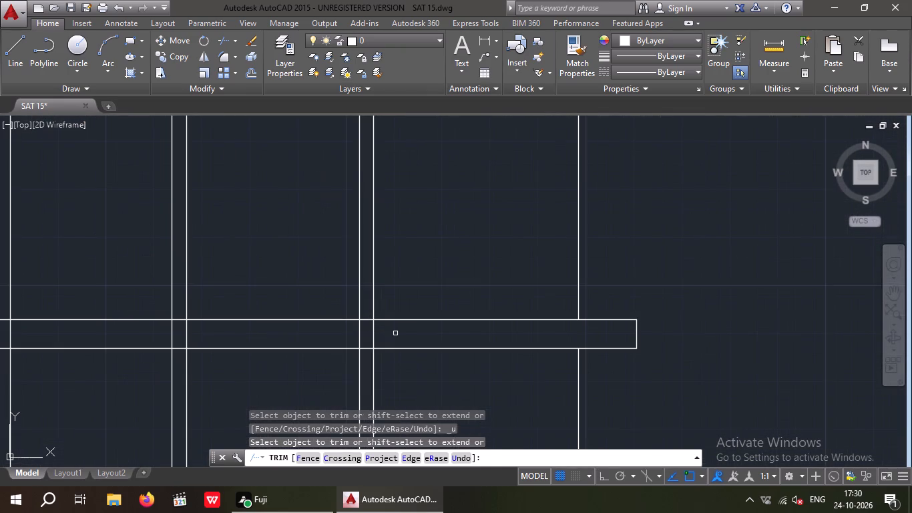
drag(396, 333, 290, 340)
click(158, 339)
scroll(173, 317, down, 2)
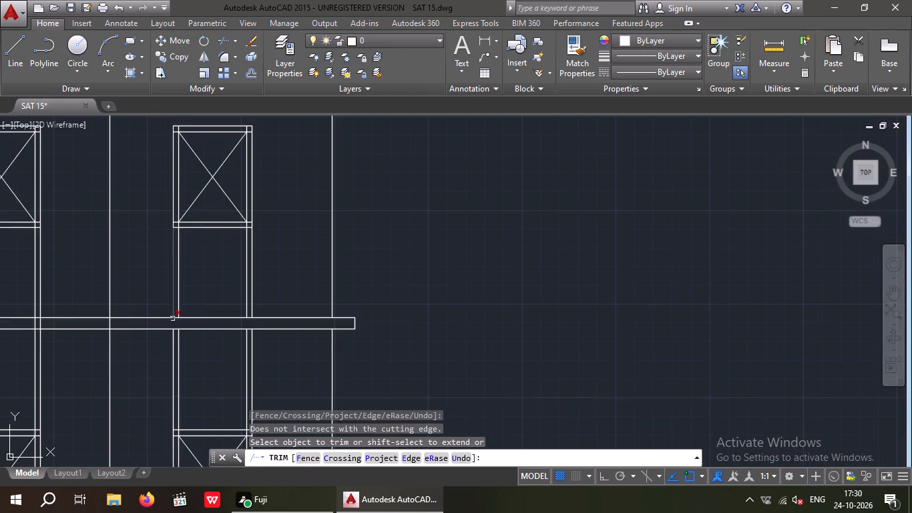
middle_drag(168, 334, 361, 309)
scroll(216, 299, up, 2)
drag(264, 294, 189, 294)
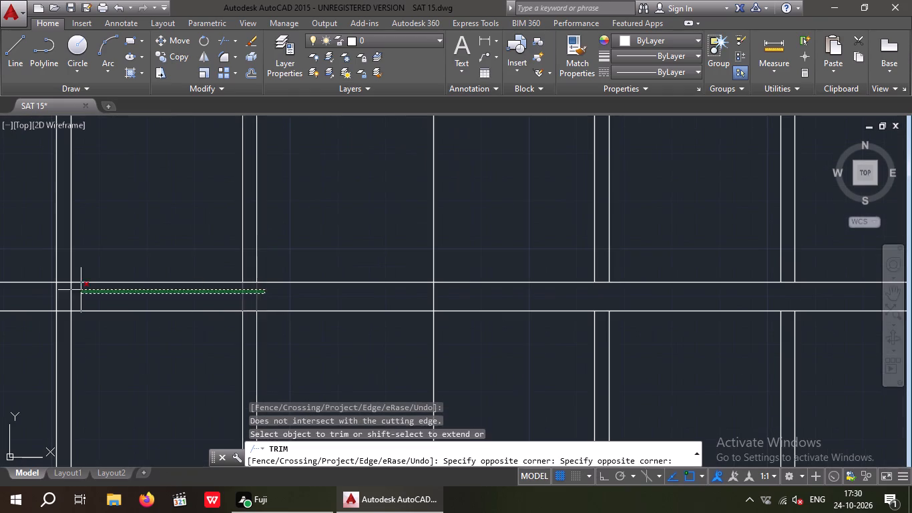
drag(15, 294, 23, 294)
scroll(67, 279, down, 4)
scroll(70, 289, up, 3)
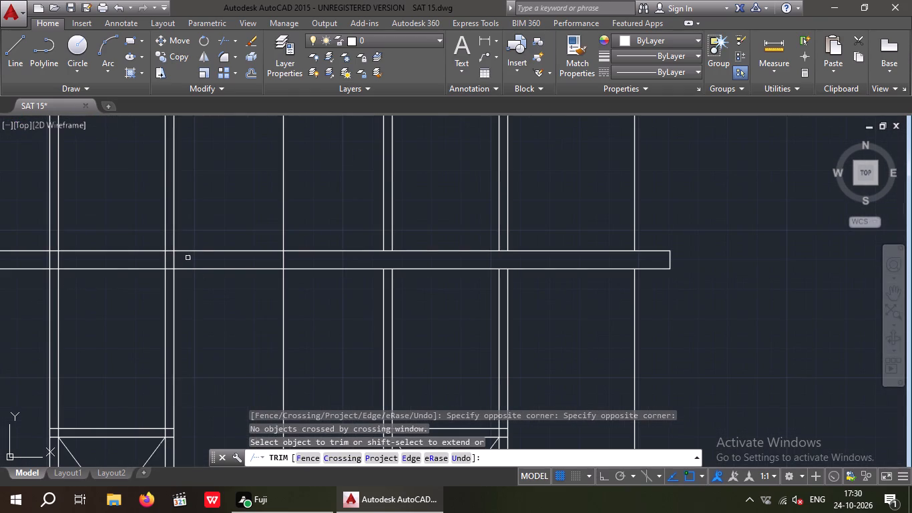
drag(184, 258, 113, 261)
click(33, 264)
Trim the vertical lines between the underside of that floor slab and the heads of both windows on the storey below.
scroll(57, 256, down, 3)
middle_drag(70, 286, 284, 288)
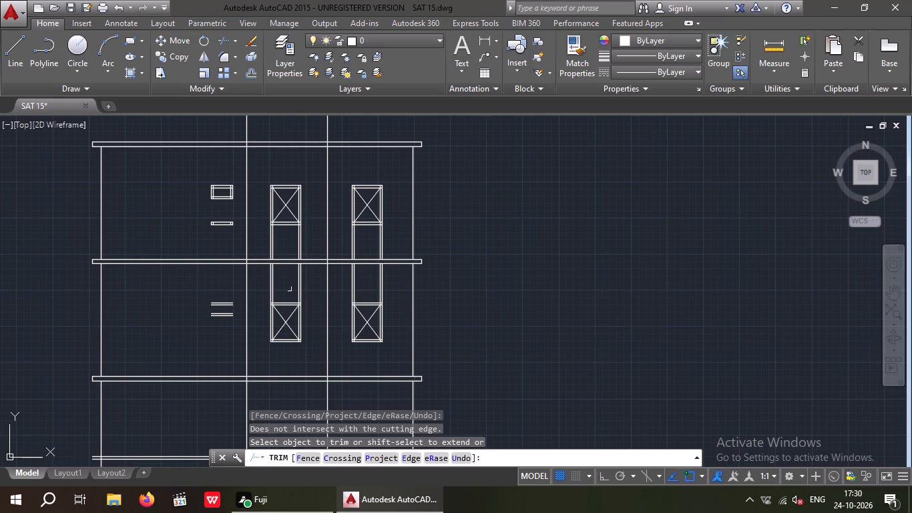
scroll(289, 291, up, 2)
drag(335, 246, 208, 295)
click(198, 298)
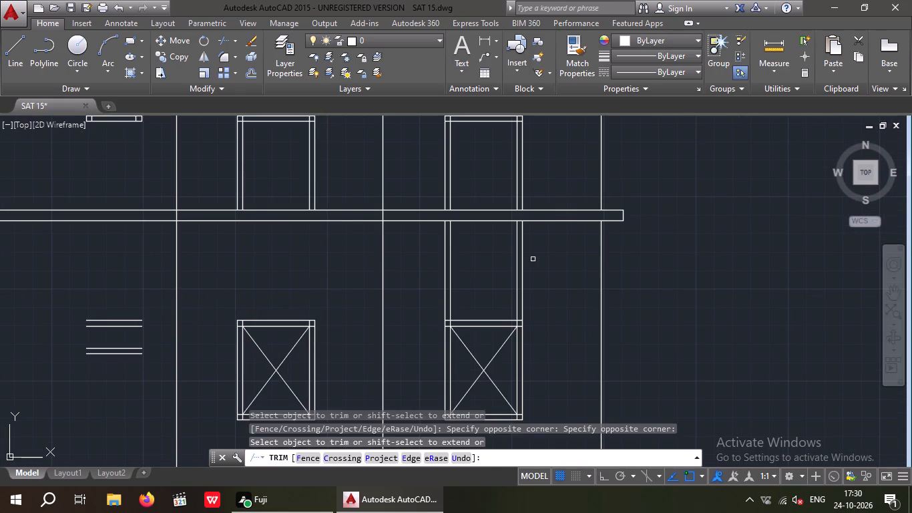
drag(533, 259, 464, 289)
click(419, 307)
middle_drag(480, 232, 480, 311)
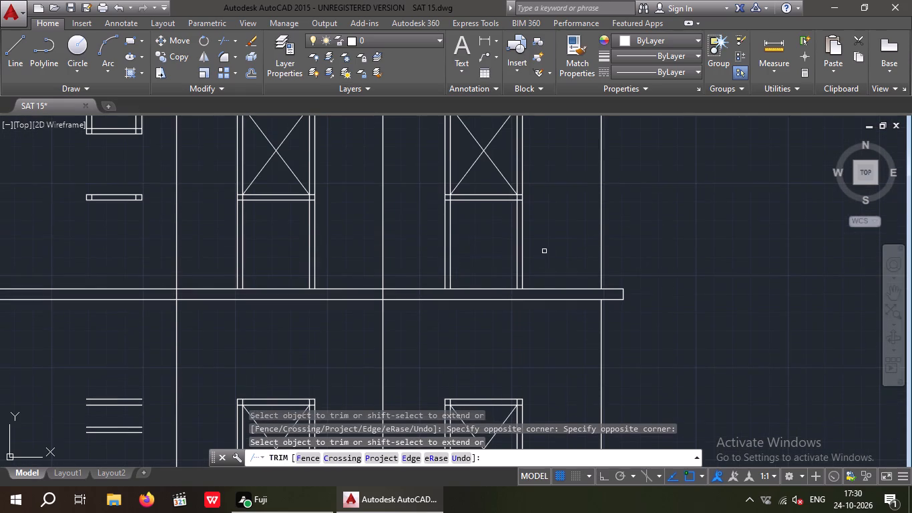
Trim the vertical lines between the sills of the top storey's two windows and the floor slab beneath them.
drag(547, 241, 457, 264)
click(431, 268)
drag(333, 232, 243, 269)
click(236, 272)
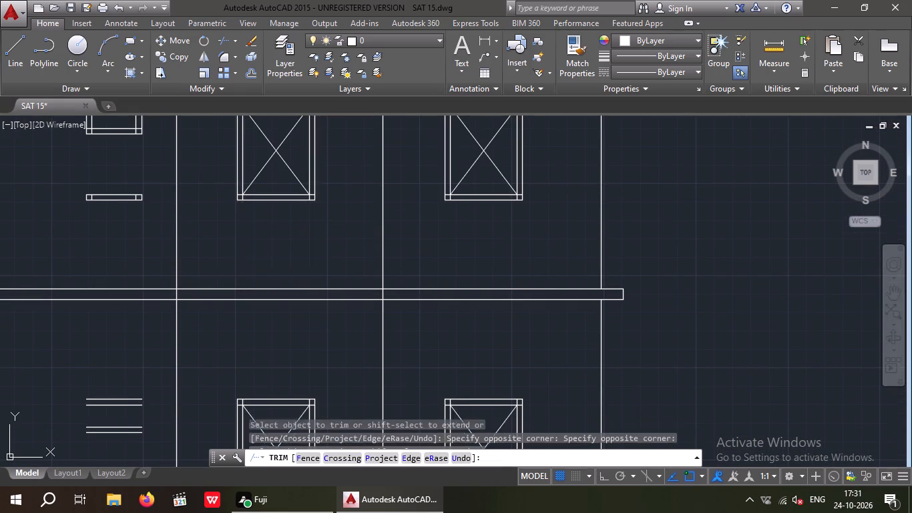
scroll(252, 256, down, 2)
middle_drag(252, 255, 294, 254)
scroll(247, 329, up, 2)
key(Escape)
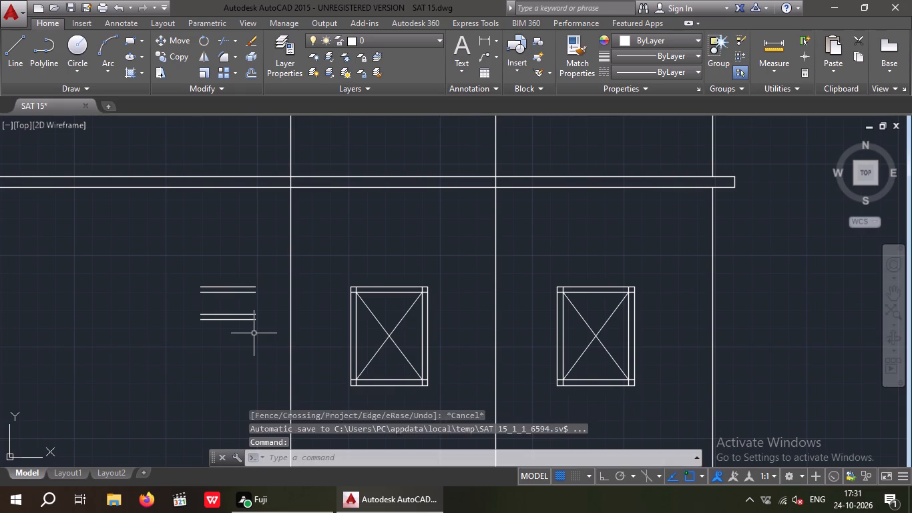
key(Escape)
Draw vertical lines closing both ends of the ventilator on the storey below the top one.
middle_drag(244, 331, 248, 349)
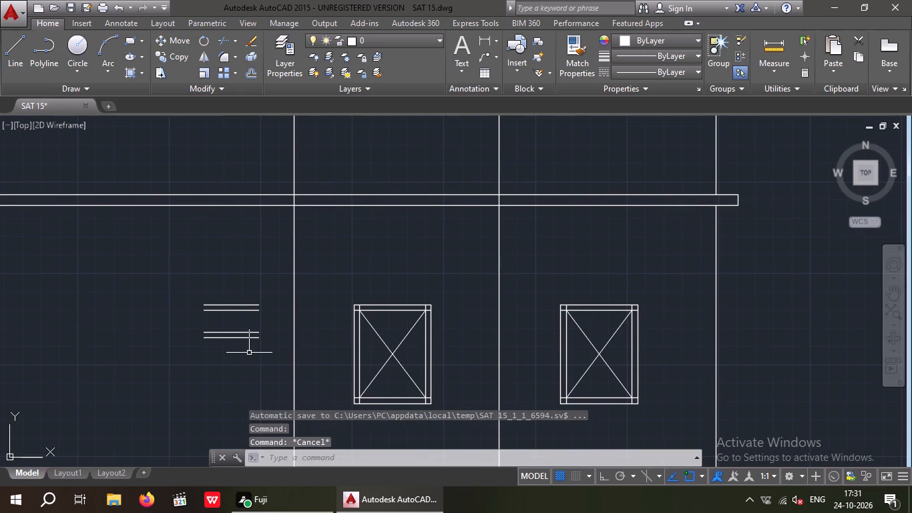
key(l)
key(space)
scroll(274, 299, up, 2)
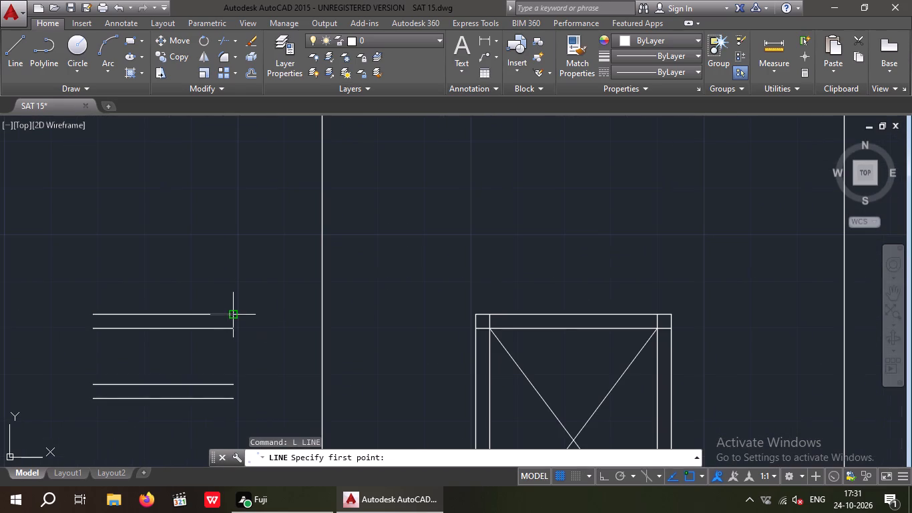
drag(234, 313, 239, 335)
click(234, 403)
key(space)
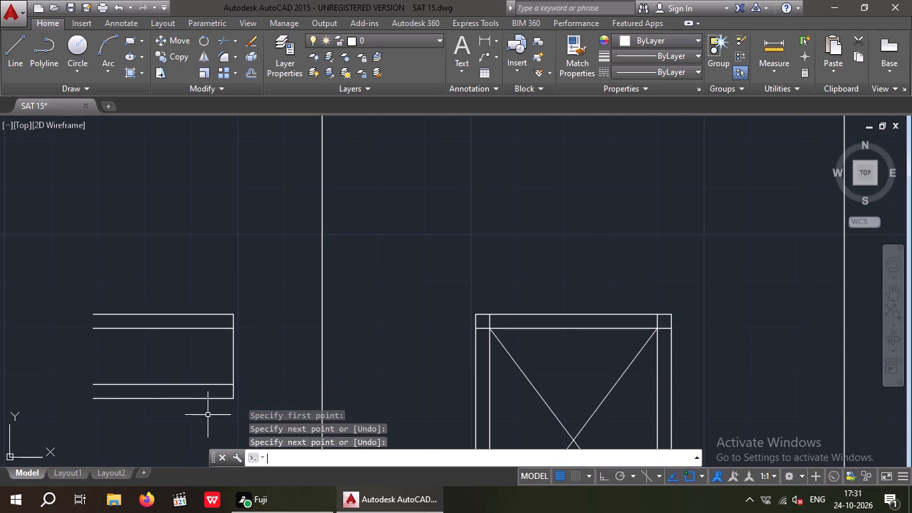
key(space)
drag(91, 315, 92, 335)
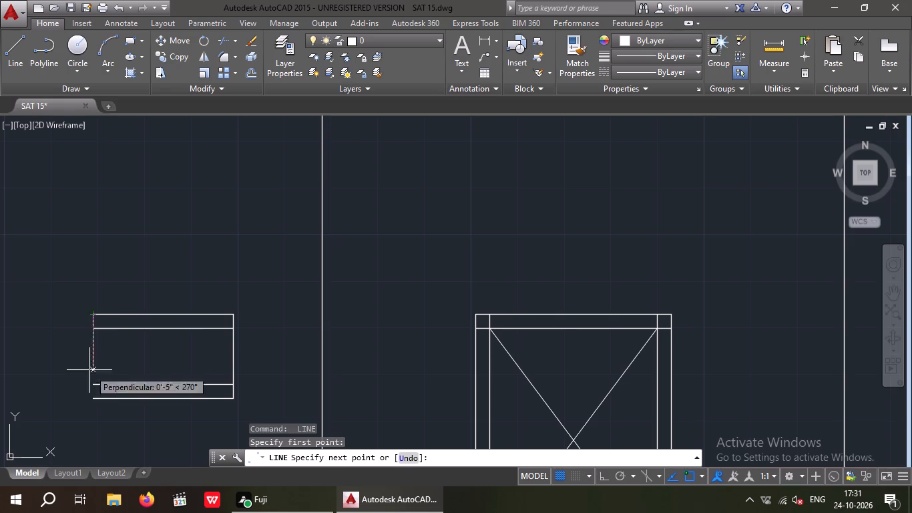
click(91, 399)
key(Escape)
key(Escape)
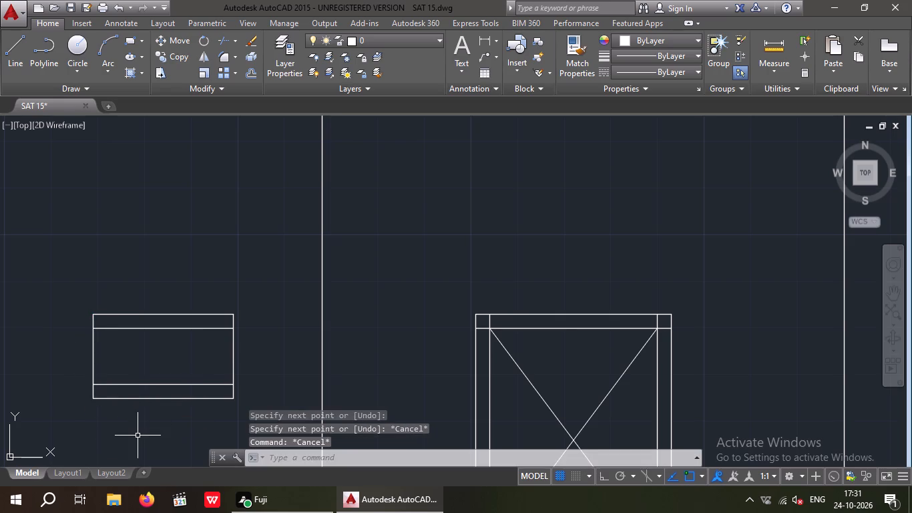
Offset both vertical end lines of that ventilator 3" inward to complete its frame.
key(o)
key(Return)
key(3)
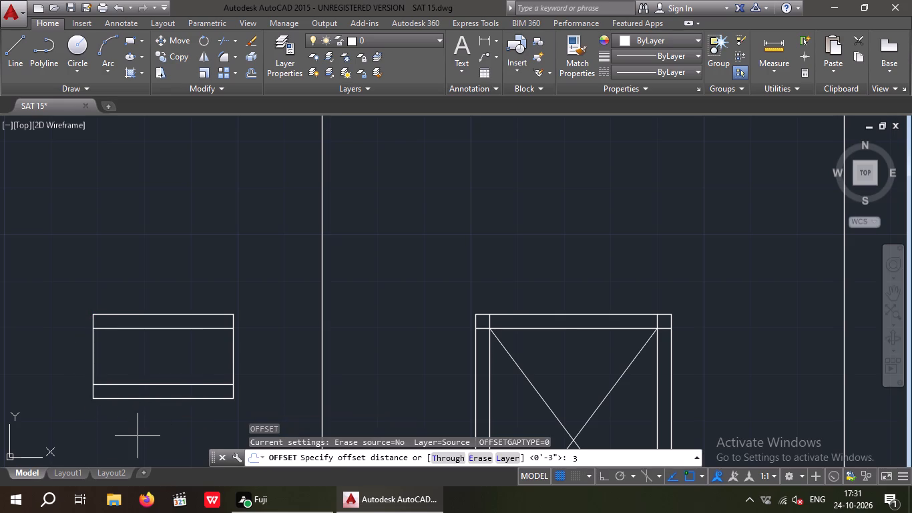
key(shift+quotedbl)
key(Return)
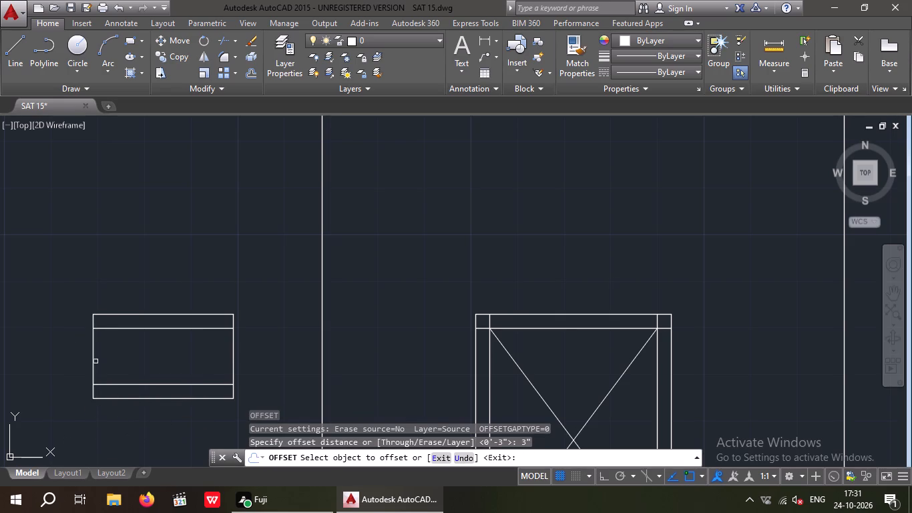
drag(93, 362, 114, 363)
click(148, 361)
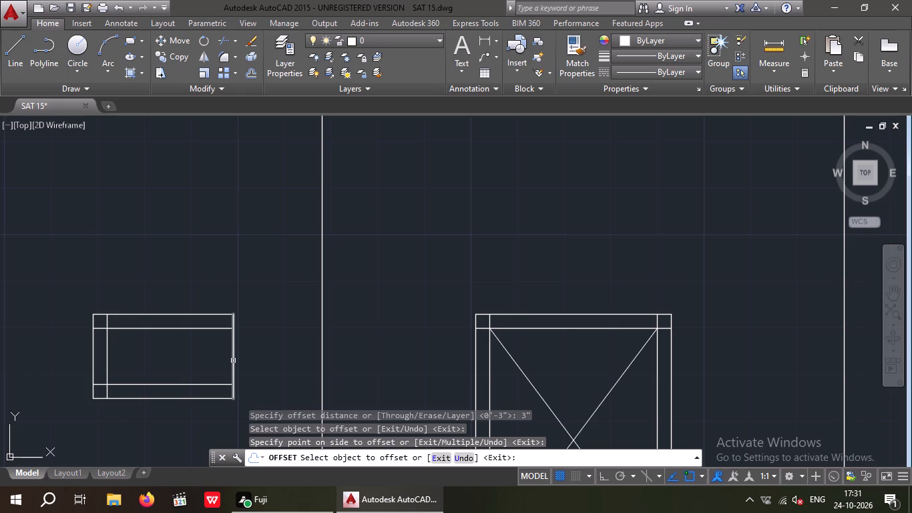
drag(233, 360, 208, 365)
click(195, 367)
scroll(184, 320, down, 3)
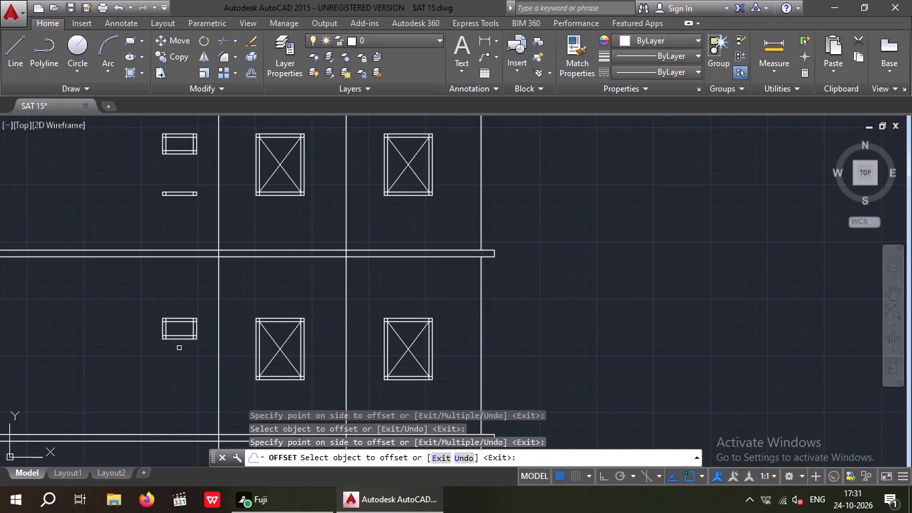
key(Escape)
key(Escape)
Erase the narrow strip frame beneath the top storey's ventilator.
middle_drag(180, 220, 206, 273)
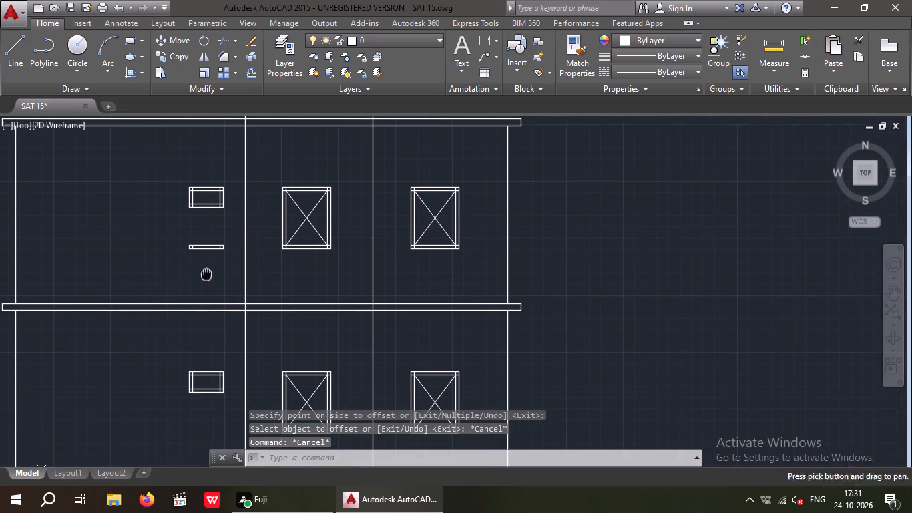
drag(221, 265, 202, 253)
click(191, 236)
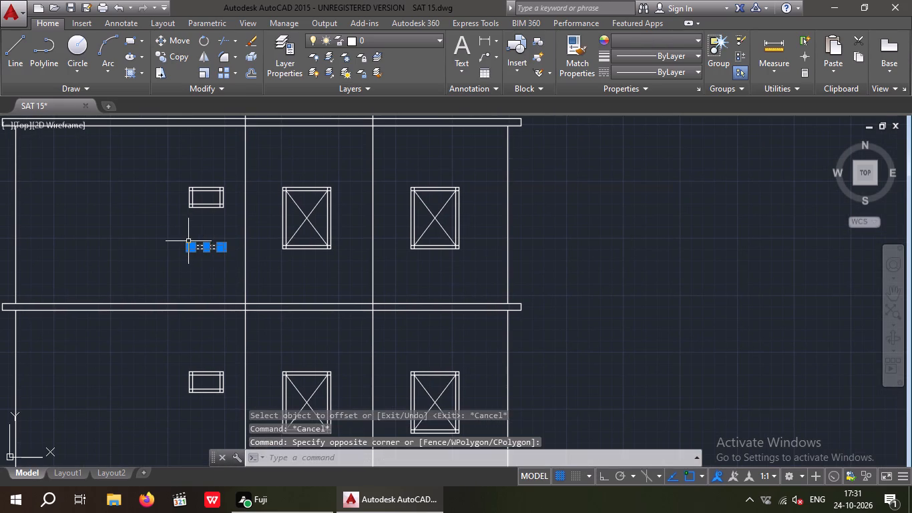
key(Delete)
Extend the right outer edge of the lower ventilator down through the floor slab to the pair of horizontal lines on the storey below.
scroll(175, 236, down, 3)
middle_drag(173, 242, 188, 232)
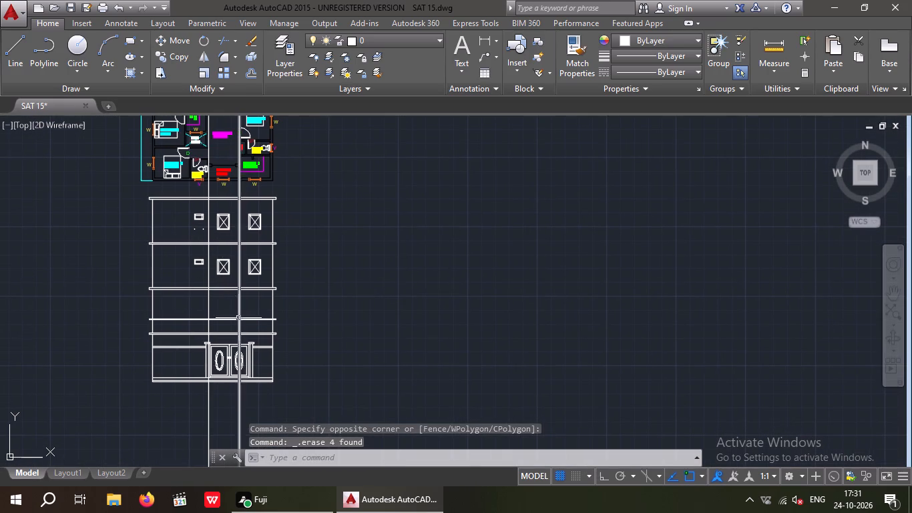
scroll(226, 320, up, 2)
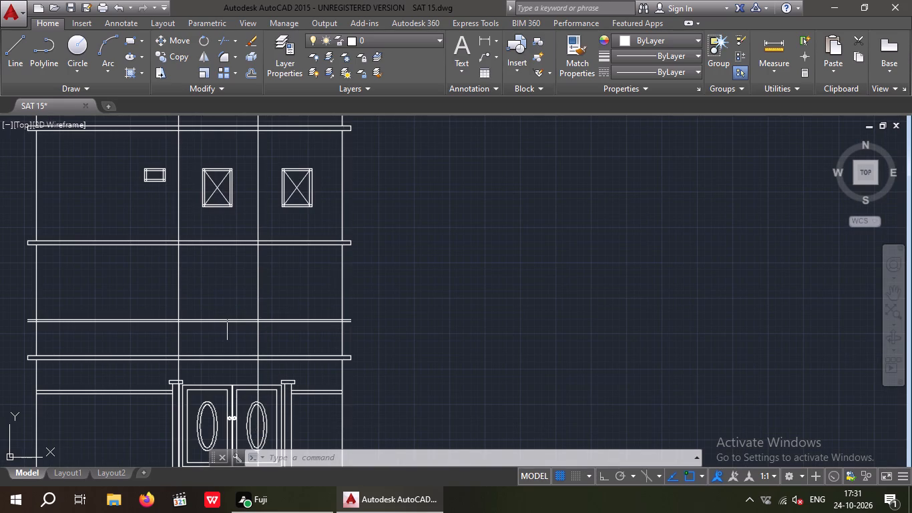
key(e)
key(x)
key(space)
key(space)
scroll(162, 182, up, 1)
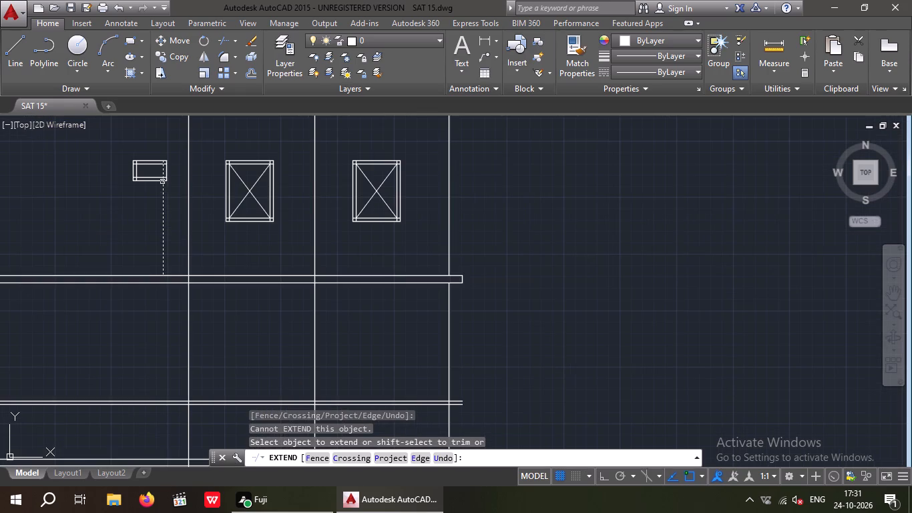
click(166, 177)
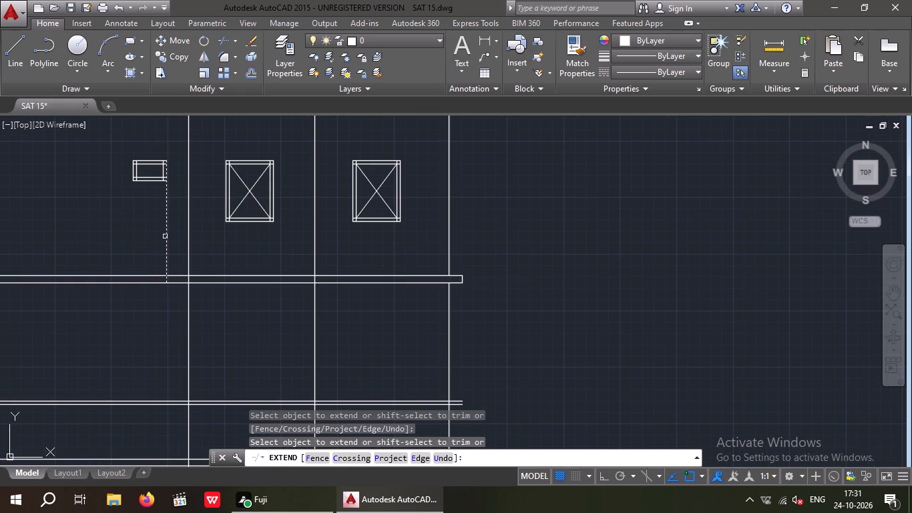
click(163, 239)
click(166, 251)
drag(170, 252, 144, 265)
click(143, 266)
drag(172, 248, 156, 254)
click(143, 260)
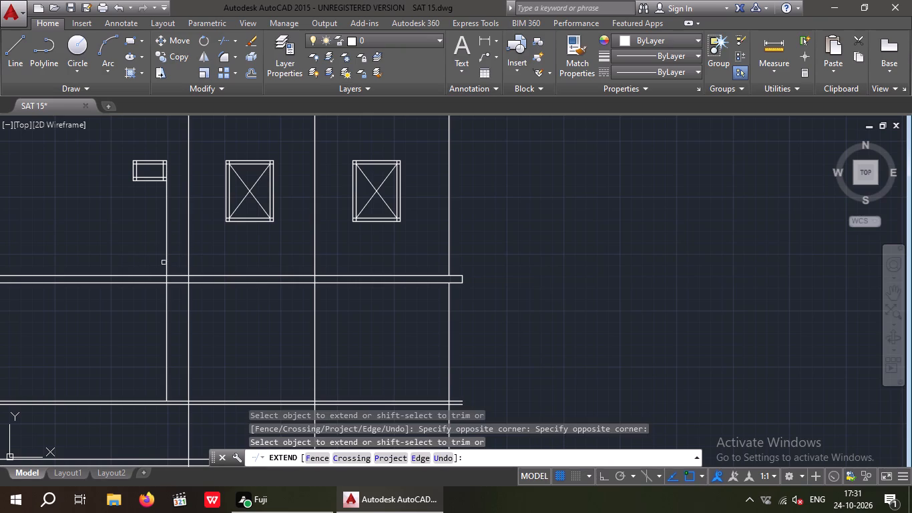
drag(176, 308, 150, 338)
click(150, 336)
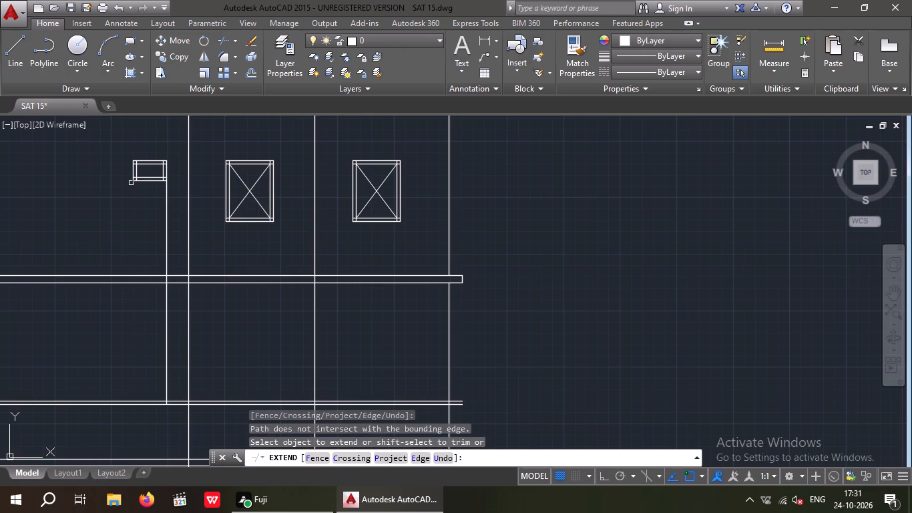
Extend the left outer edge of the same ventilator down through the slab to the pair of horizontal lines on the storey below.
scroll(131, 179, up, 3)
scroll(134, 182, down, 1)
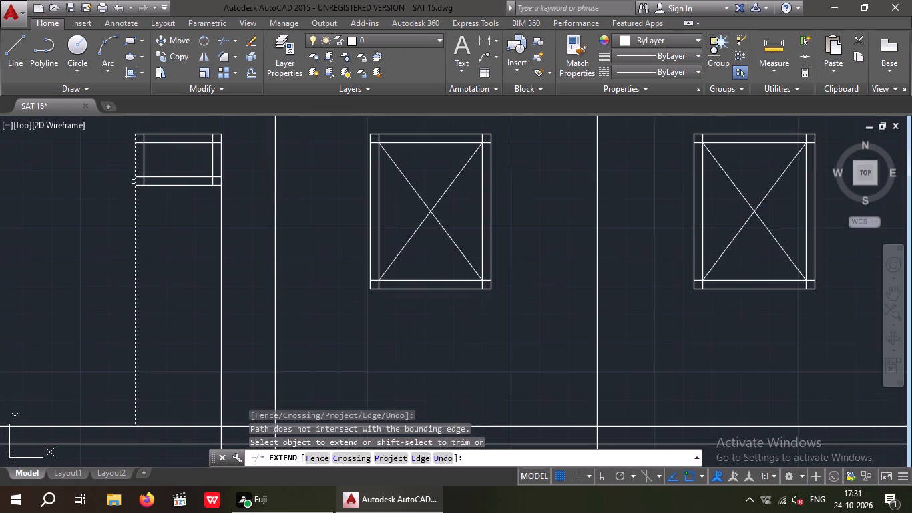
click(134, 182)
drag(154, 253, 97, 327)
click(88, 339)
scroll(99, 315, down, 3)
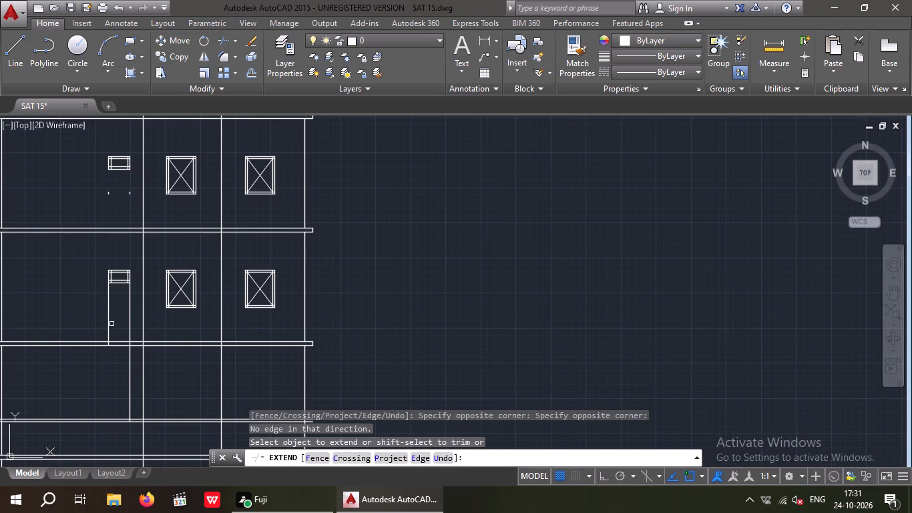
drag(114, 316, 85, 336)
click(85, 336)
drag(115, 368, 91, 384)
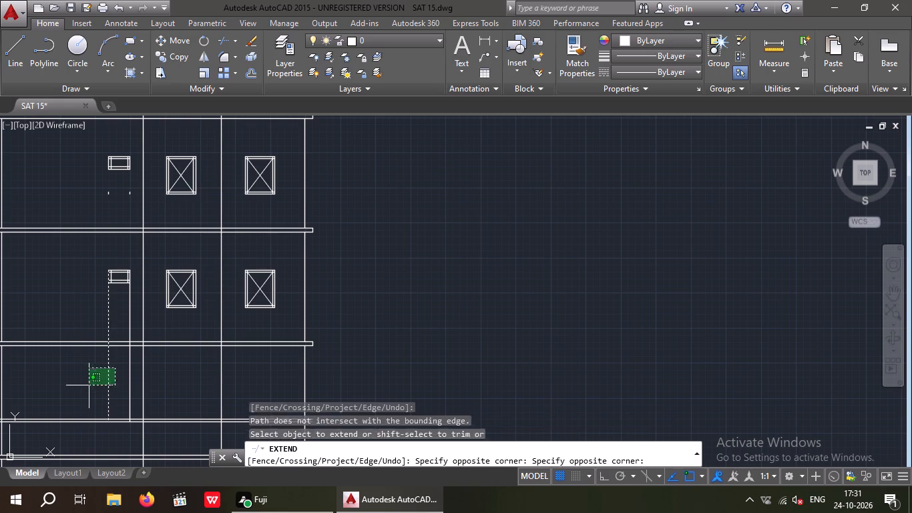
drag(89, 385, 91, 379)
Extend the ventilator's two inner vertical frame lines down to the underside of the floor slab.
scroll(109, 280, up, 3)
scroll(113, 272, down, 2)
click(114, 273)
click(140, 271)
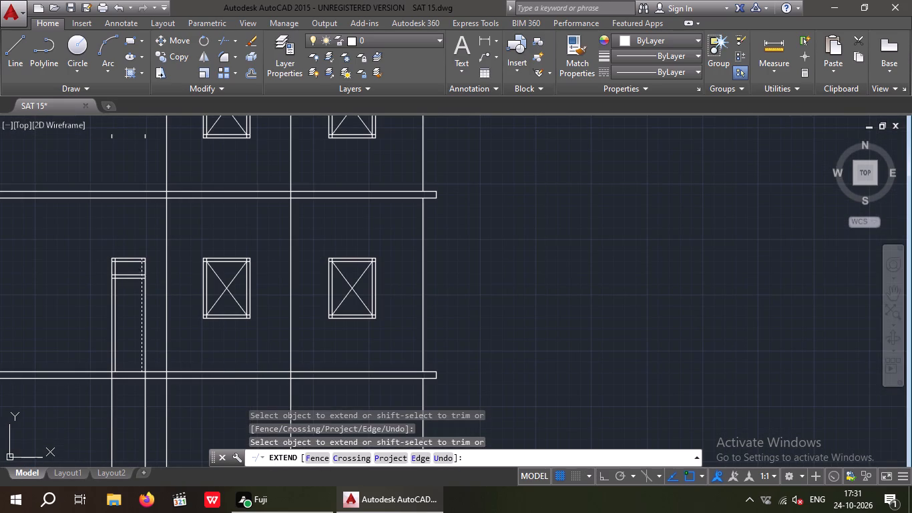
scroll(120, 347, up, 2)
drag(115, 355, 109, 366)
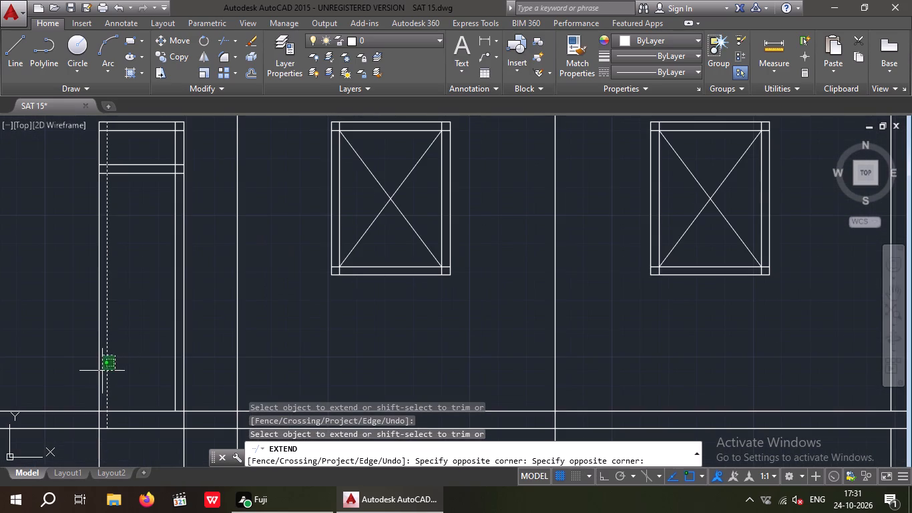
drag(102, 371, 109, 371)
click(175, 373)
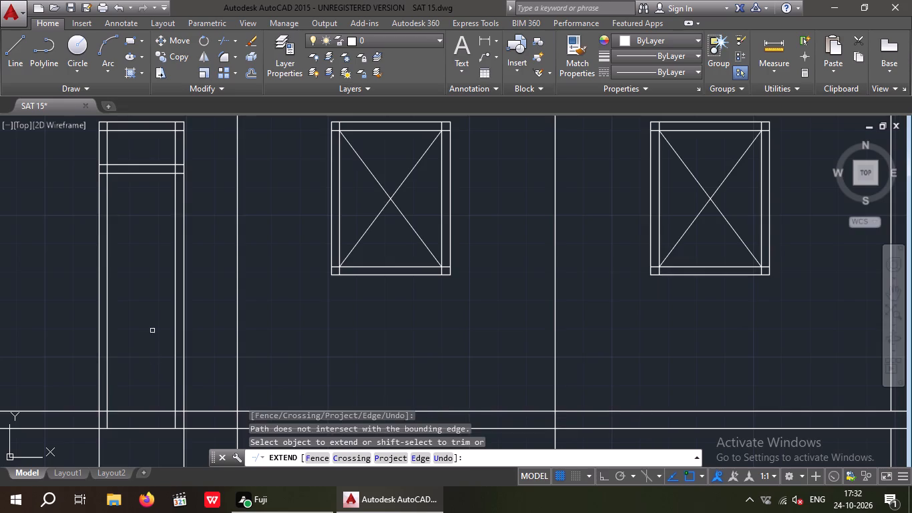
Extend both inner vertical frame lines from the slab's underside to the lower of the paired horizontal lines on the storey below.
scroll(152, 330, down, 2)
scroll(140, 355, up, 2)
scroll(131, 355, down, 3)
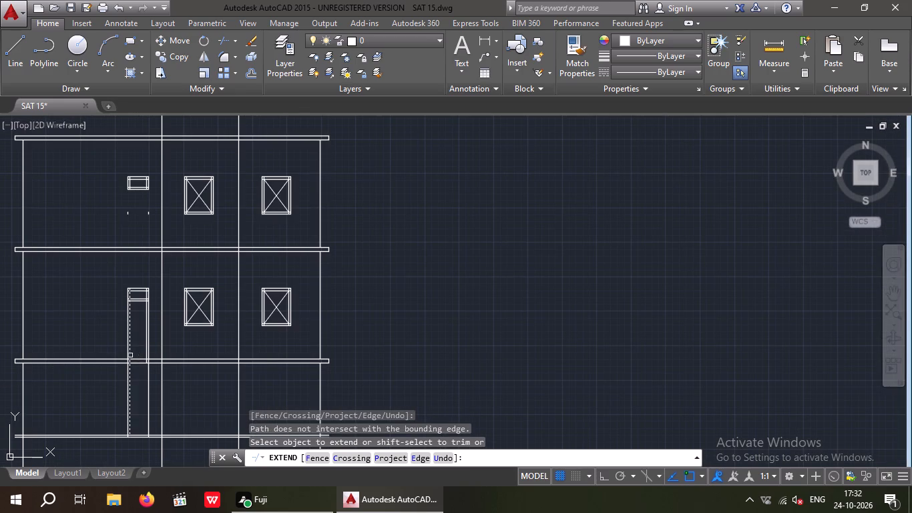
scroll(130, 355, up, 2)
middle_drag(132, 349, 150, 262)
scroll(134, 342, down, 1)
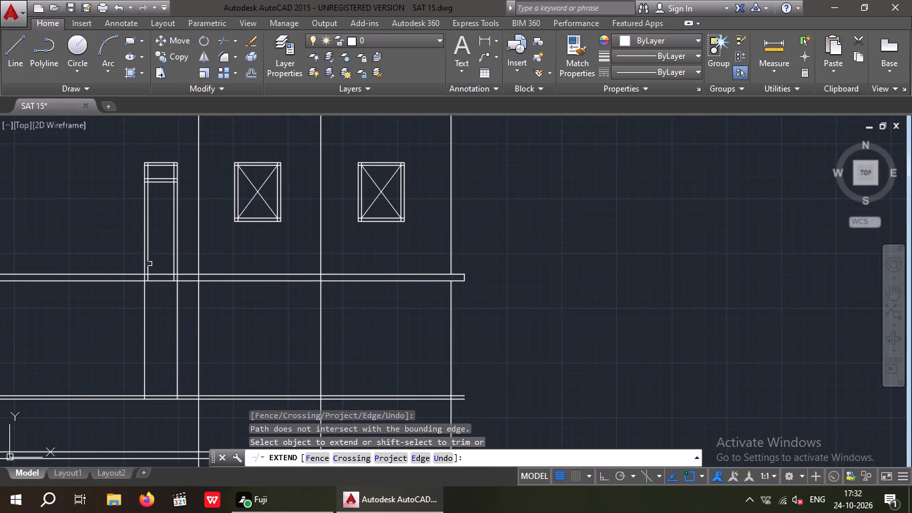
click(146, 267)
scroll(171, 273, up, 1)
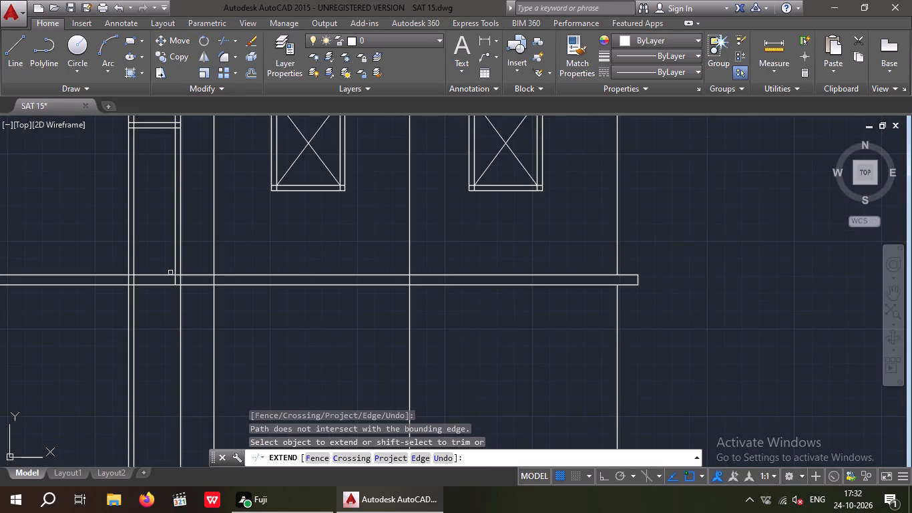
scroll(170, 271, down, 1)
click(172, 269)
scroll(155, 379, up, 1)
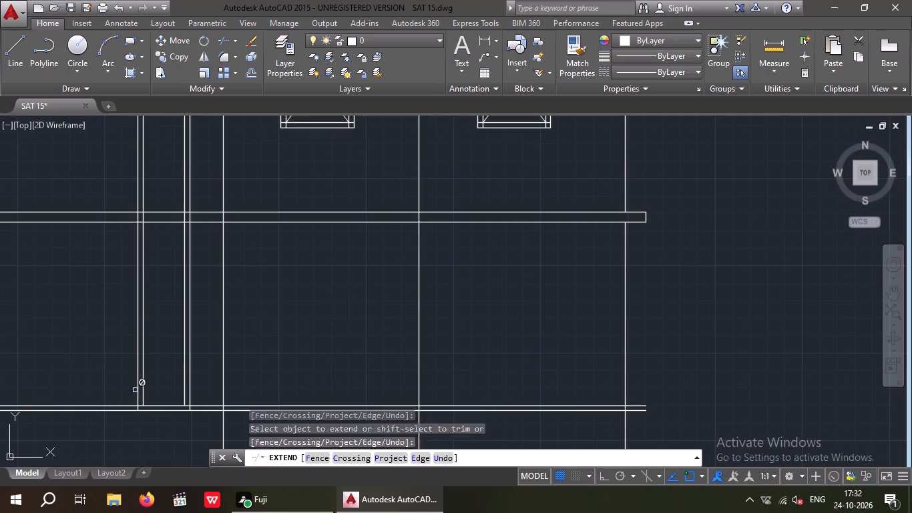
middle_drag(138, 373, 152, 316)
scroll(153, 343, up, 2)
click(161, 335)
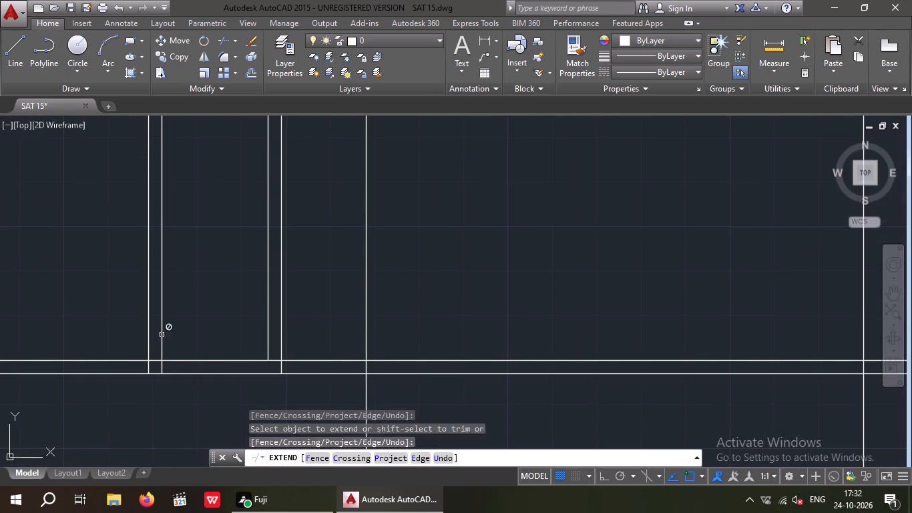
drag(270, 334, 264, 333)
scroll(206, 299, down, 3)
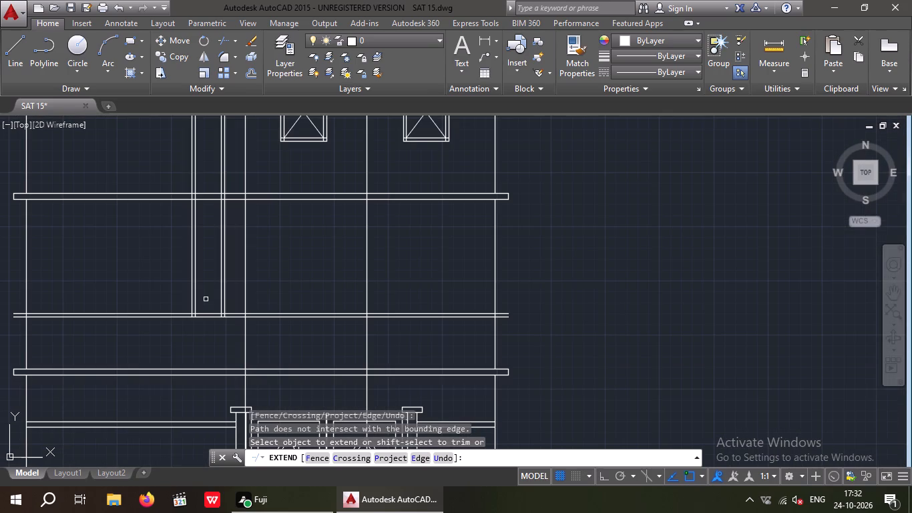
Extend both outer edges of the crossed window beside the ventilator down through the slab to the lower of the paired horizontal lines.
middle_drag(345, 229, 329, 289)
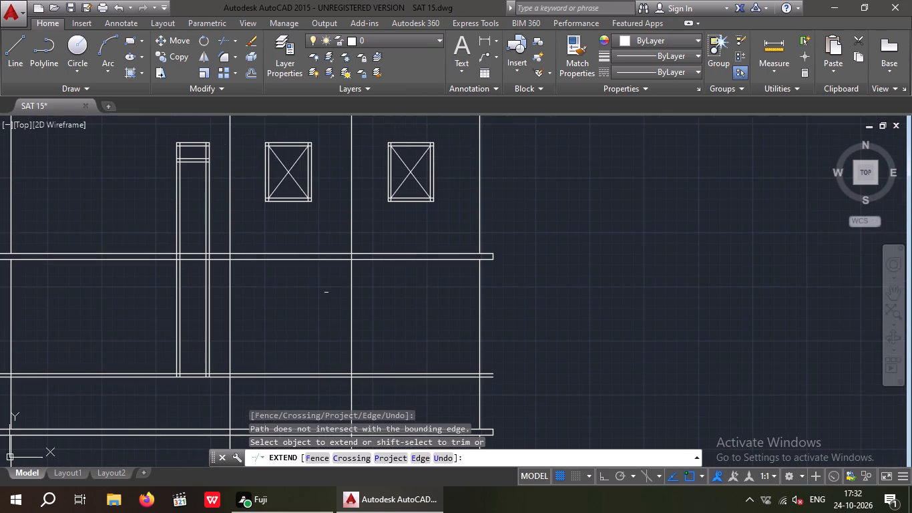
click(266, 193)
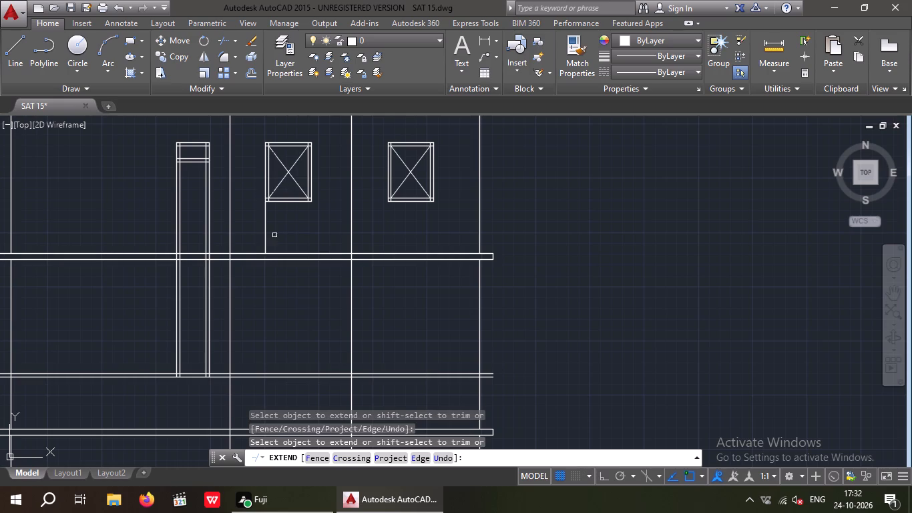
click(264, 236)
drag(274, 229, 259, 242)
click(255, 242)
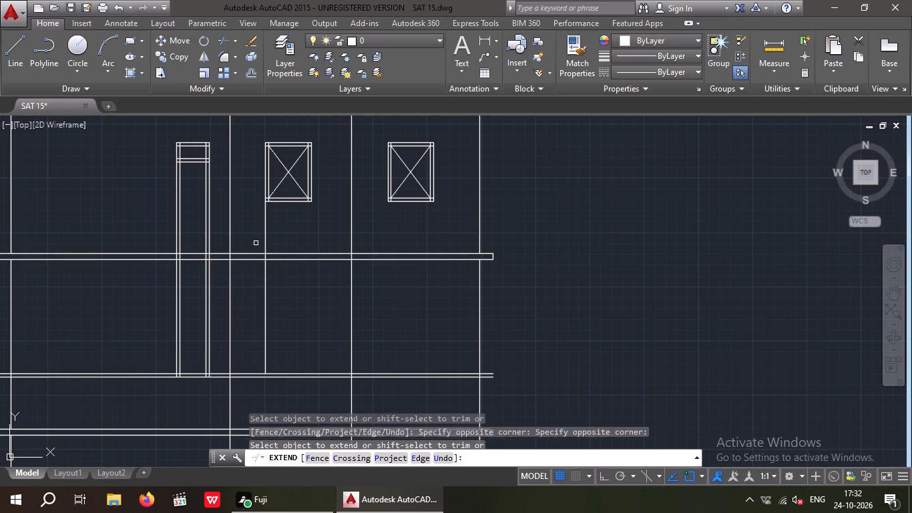
drag(287, 298, 255, 334)
click(252, 336)
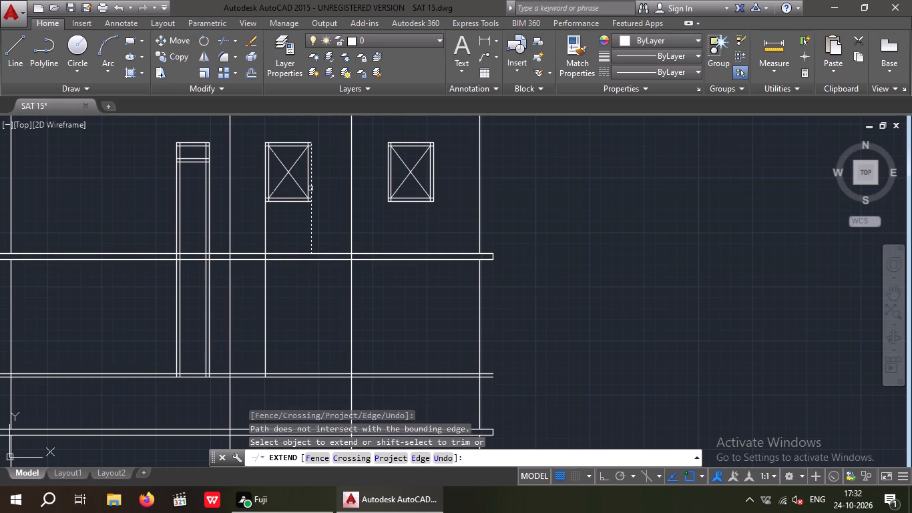
click(310, 188)
click(310, 232)
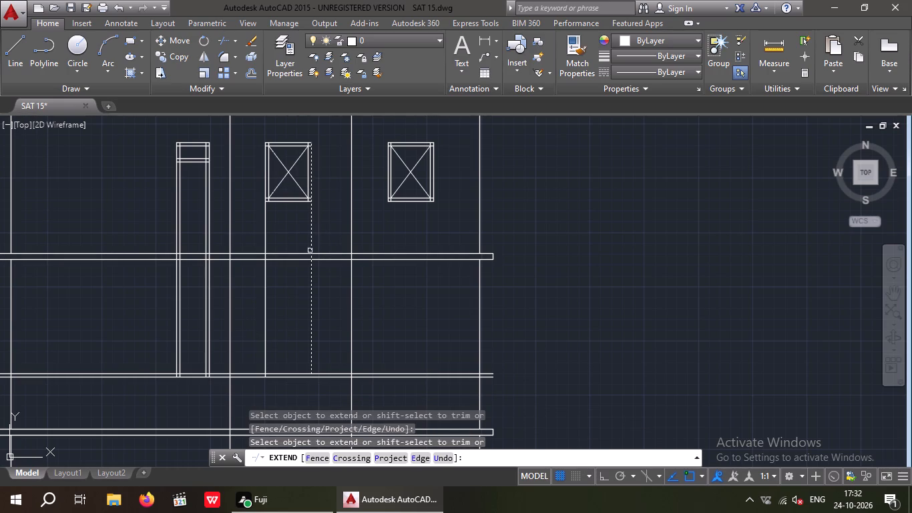
click(312, 232)
click(312, 323)
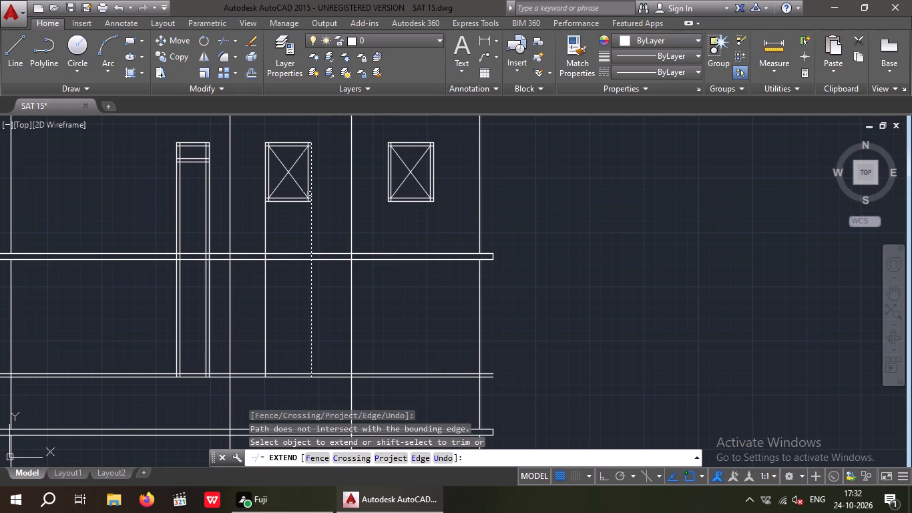
Extend the same window's two inner vertical frame lines down through the slab to the lower of the paired horizontal lines.
scroll(307, 192, up, 1)
click(306, 189)
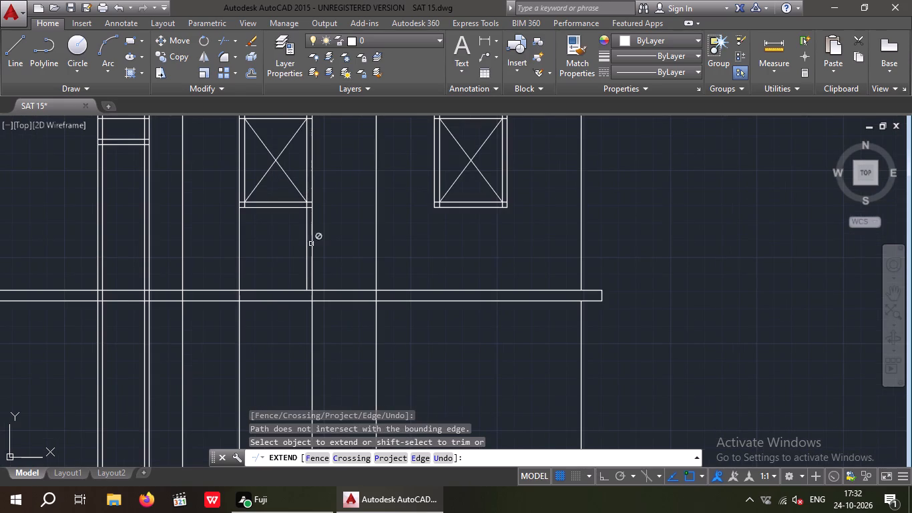
click(308, 252)
scroll(296, 267, down, 1)
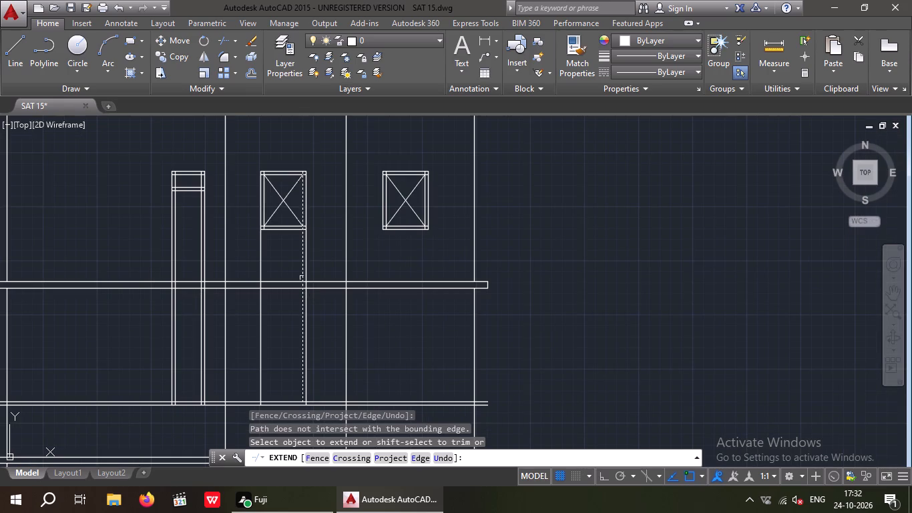
click(304, 273)
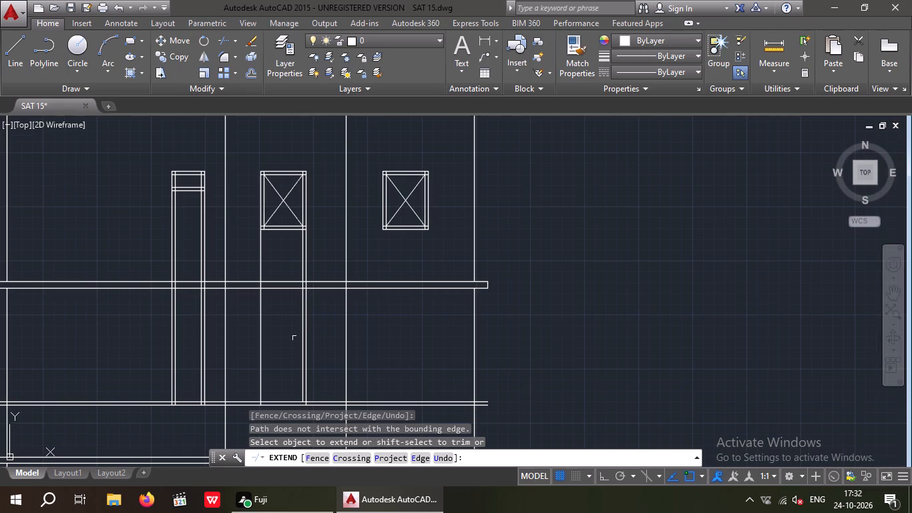
click(302, 335)
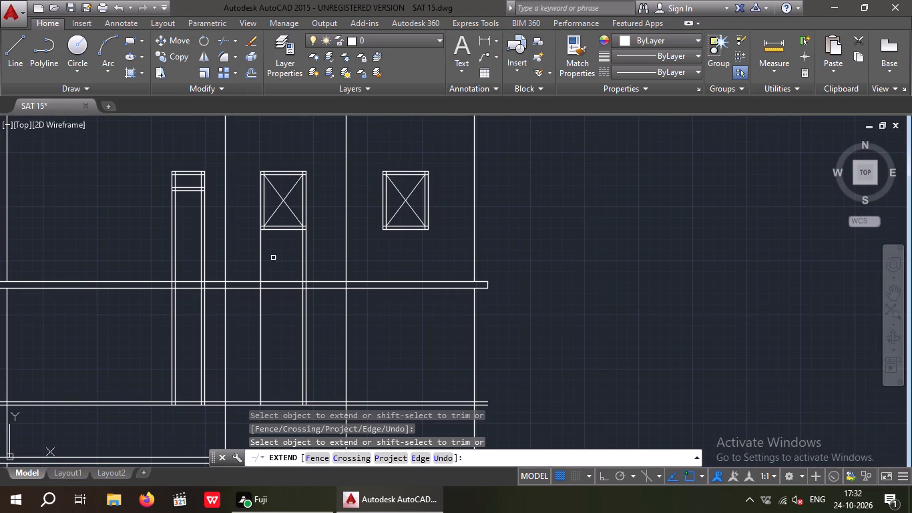
click(264, 217)
click(265, 261)
click(265, 265)
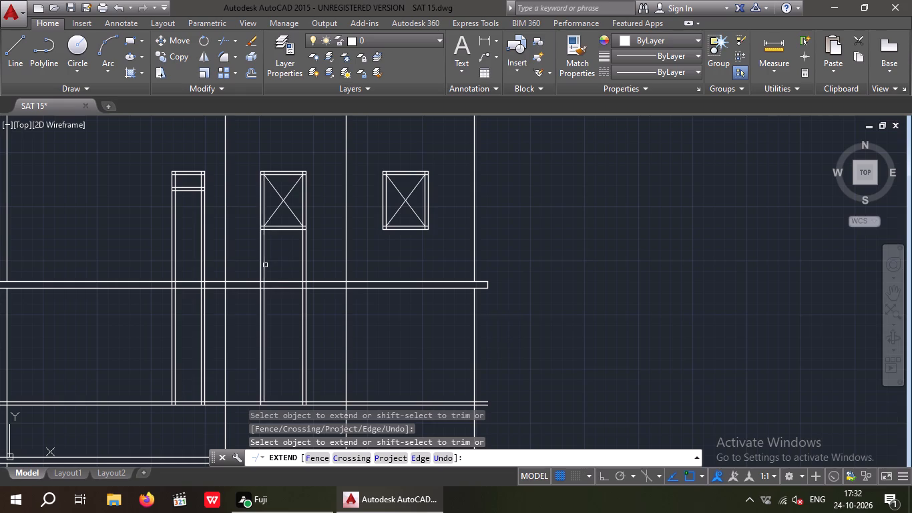
click(265, 353)
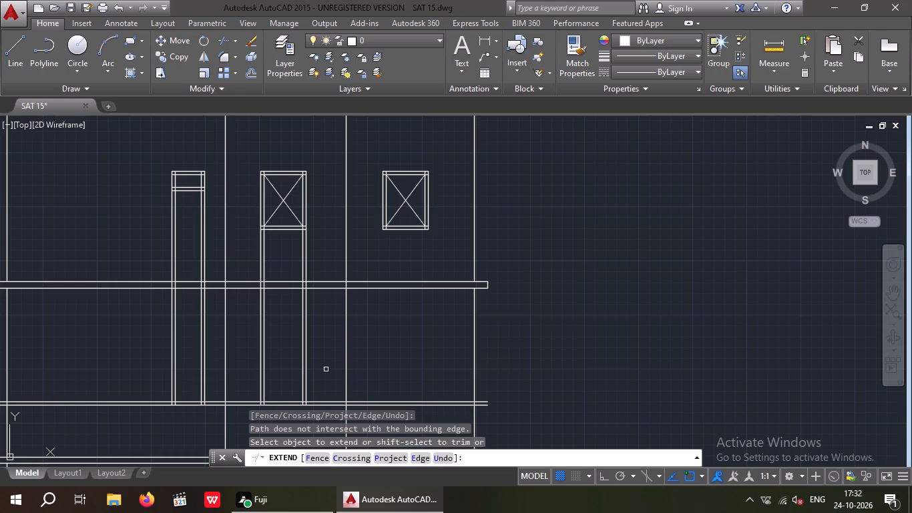
Extend both outer edges of the rightmost crossed window down through the slab to the lower of the paired horizontal lines.
scroll(384, 230, up, 2)
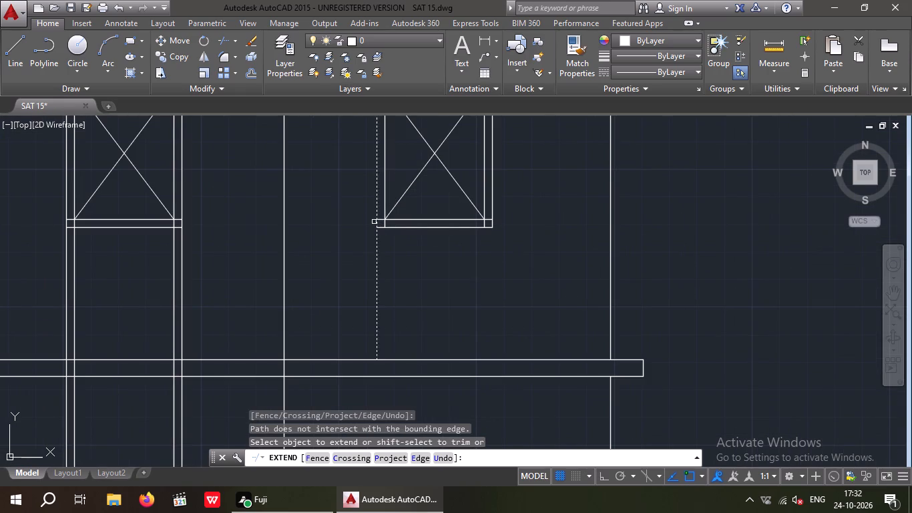
click(375, 206)
scroll(375, 203, down, 2)
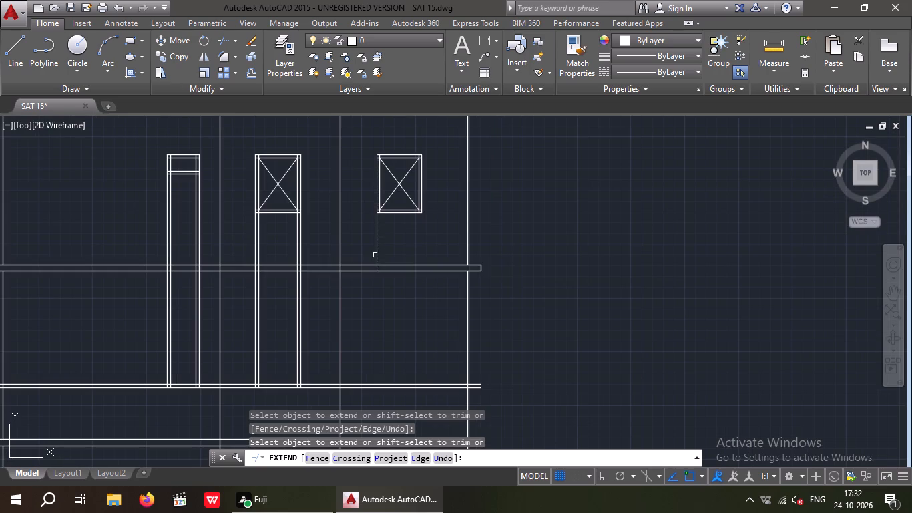
click(375, 248)
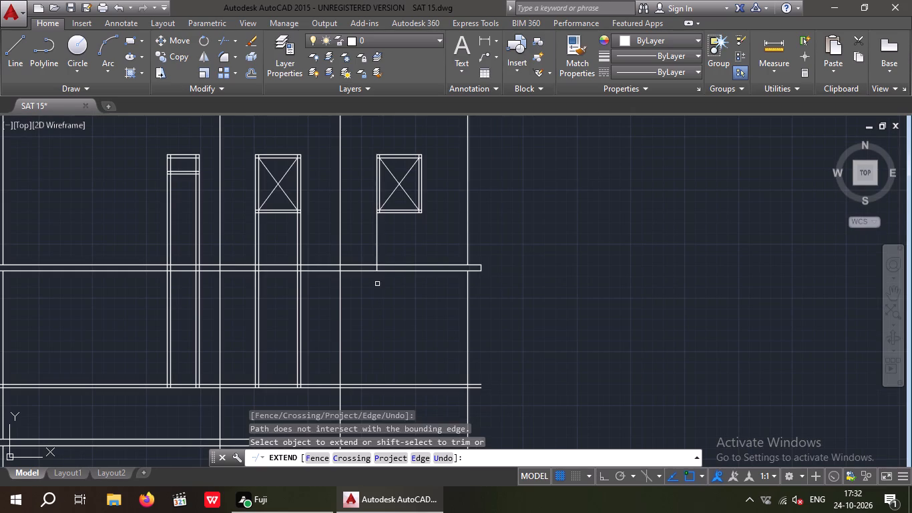
click(375, 251)
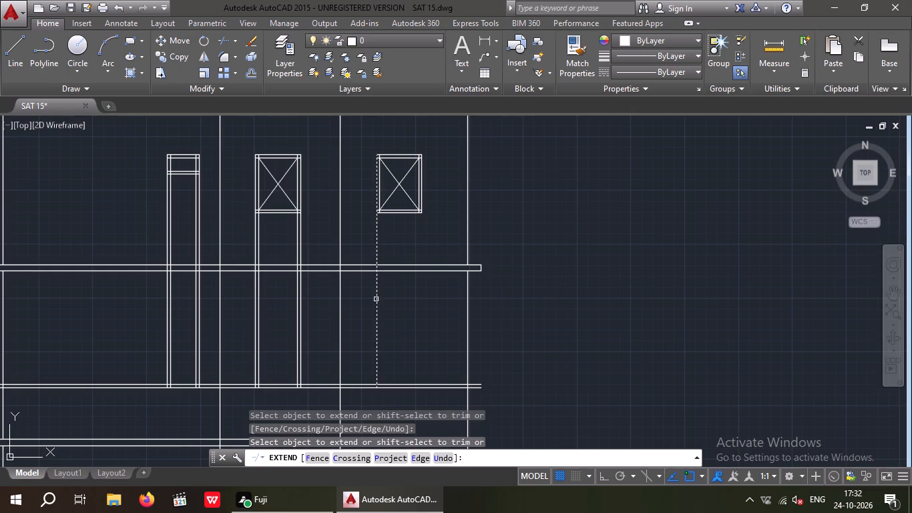
click(375, 300)
click(421, 196)
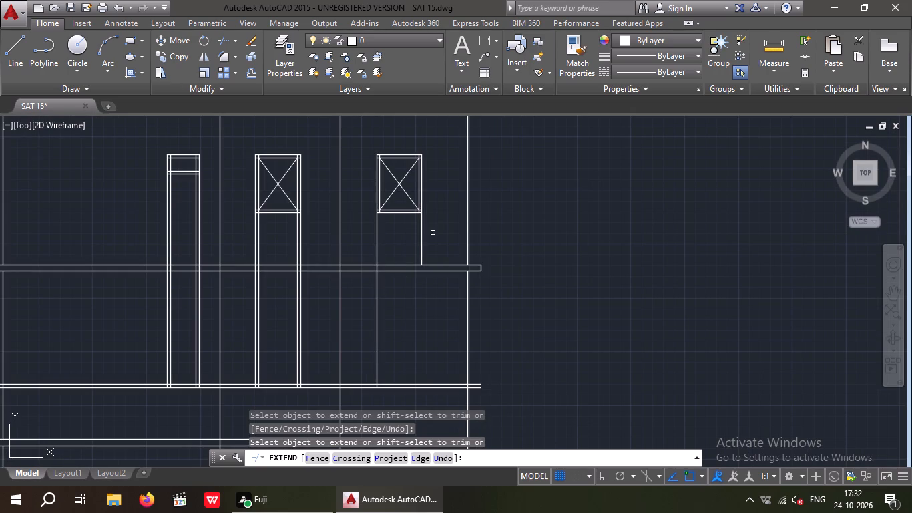
click(420, 244)
click(421, 249)
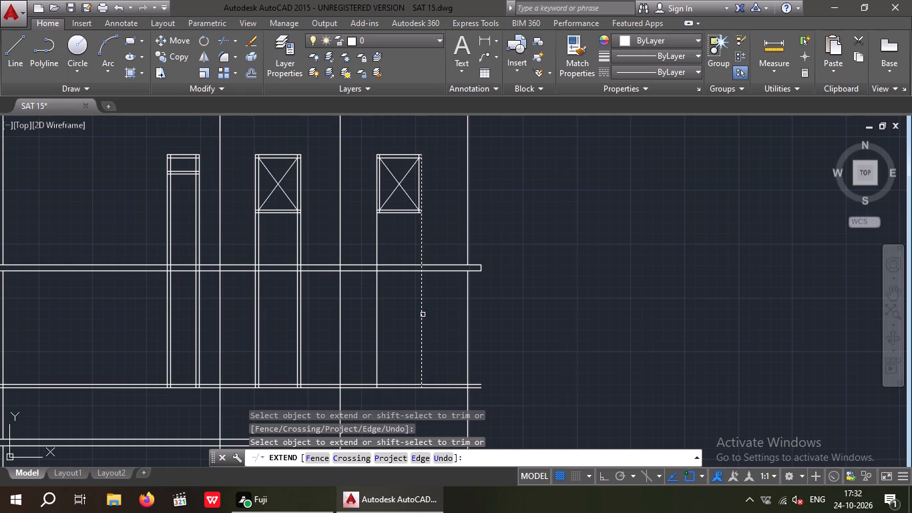
click(423, 315)
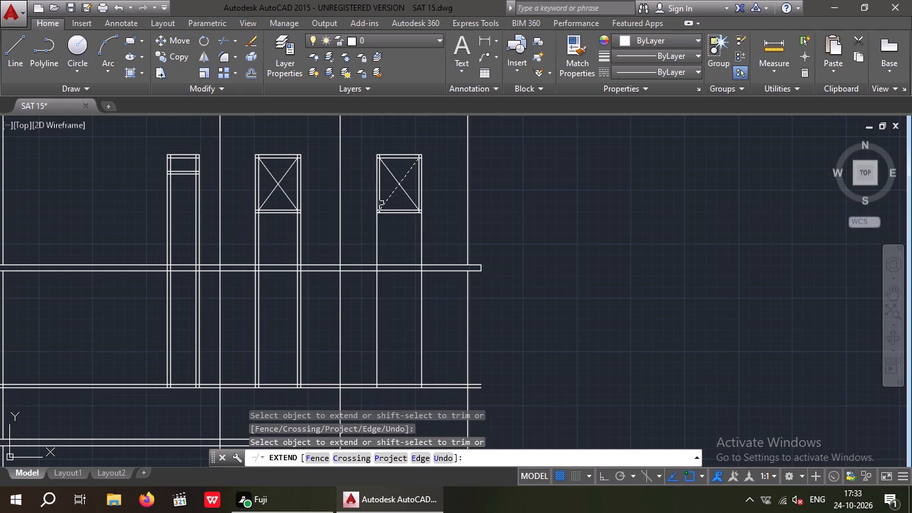
Extend the rightmost window's two inner vertical frame lines down to the underside of the floor slab.
scroll(381, 203, up, 1)
click(379, 202)
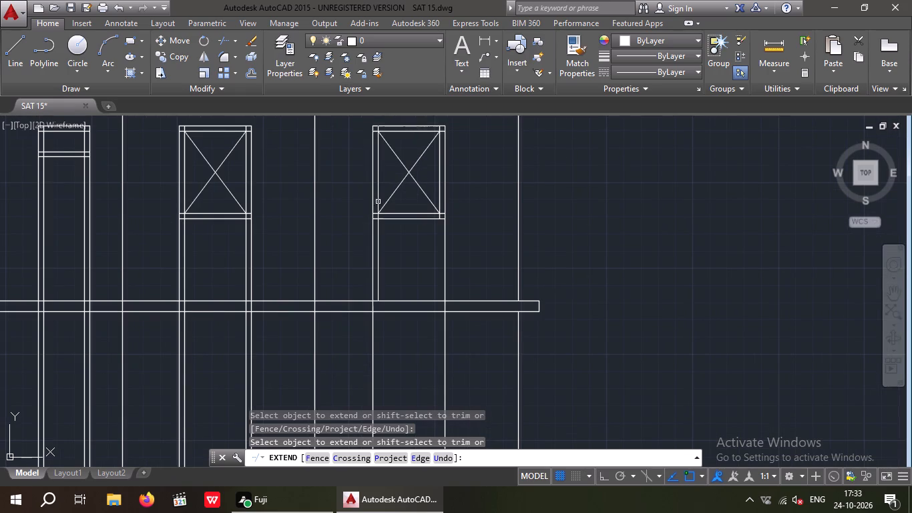
click(378, 200)
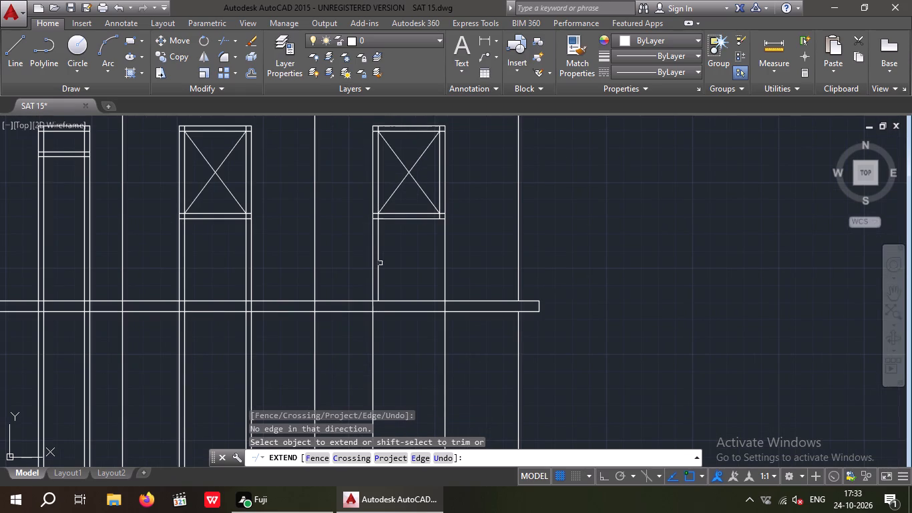
click(377, 271)
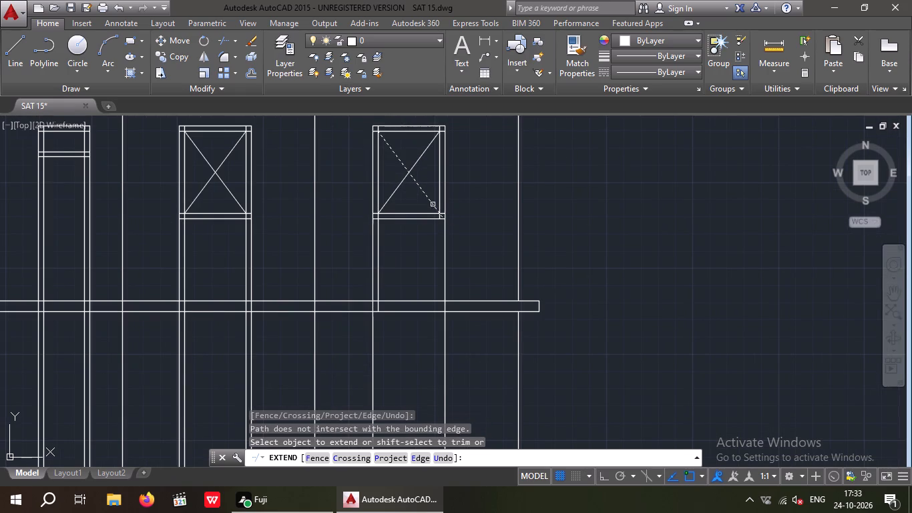
click(438, 198)
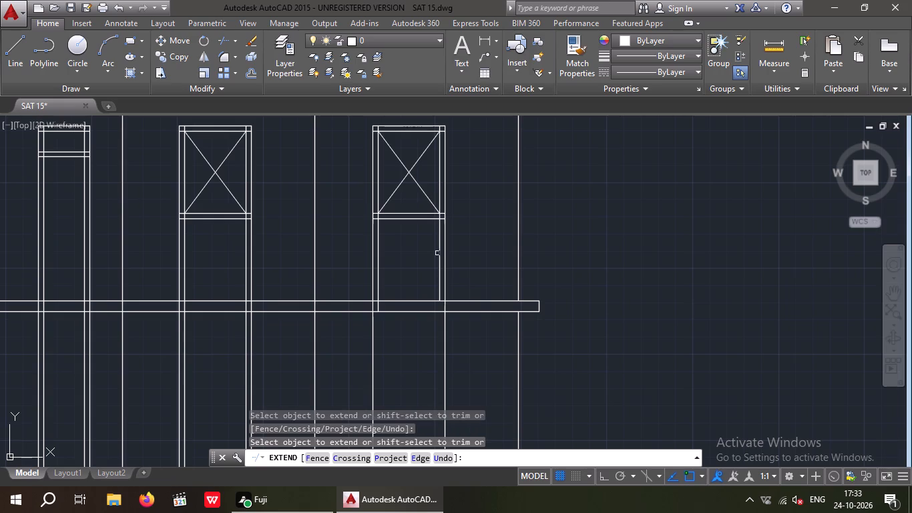
click(441, 250)
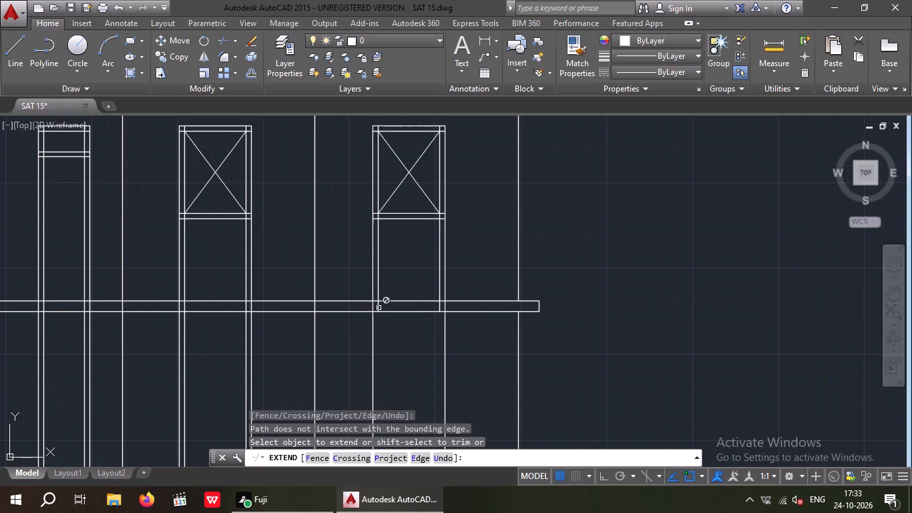
Extend both inner frame lines of the rightmost window from the slab's underside to the lower of the paired horizontal lines.
scroll(379, 308, down, 1)
click(380, 301)
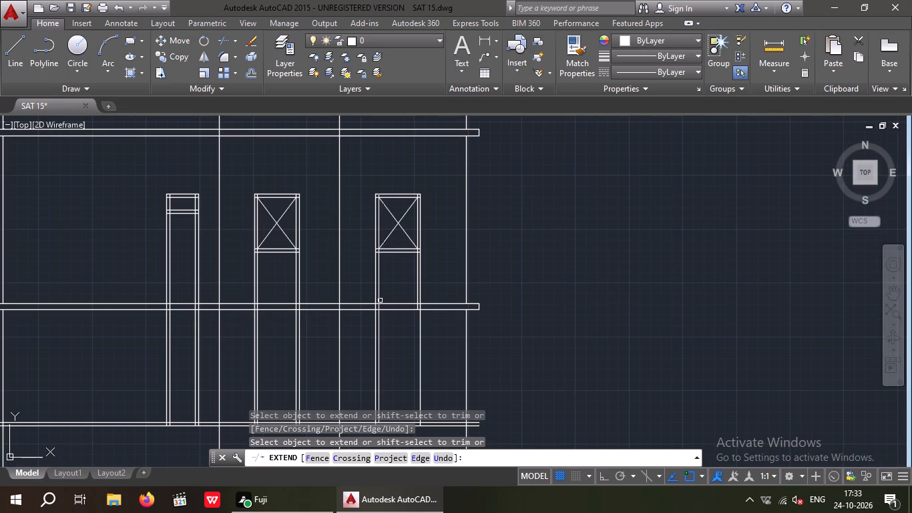
click(415, 291)
middle_drag(394, 364, 386, 255)
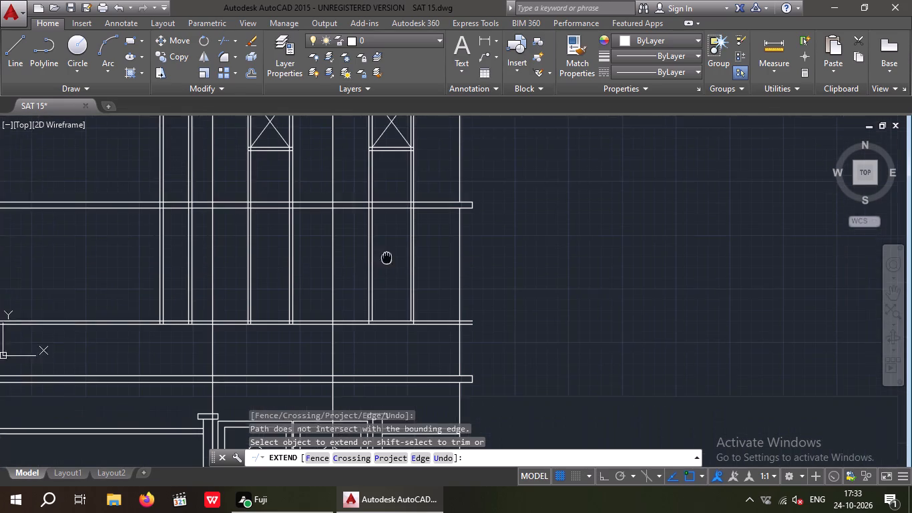
middle_drag(386, 255, 386, 254)
scroll(377, 301, up, 3)
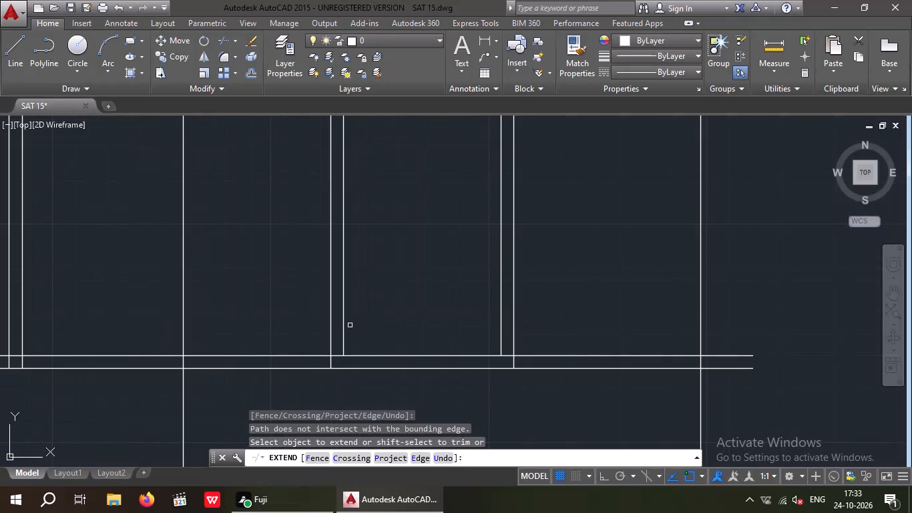
click(343, 334)
scroll(357, 307, down, 2)
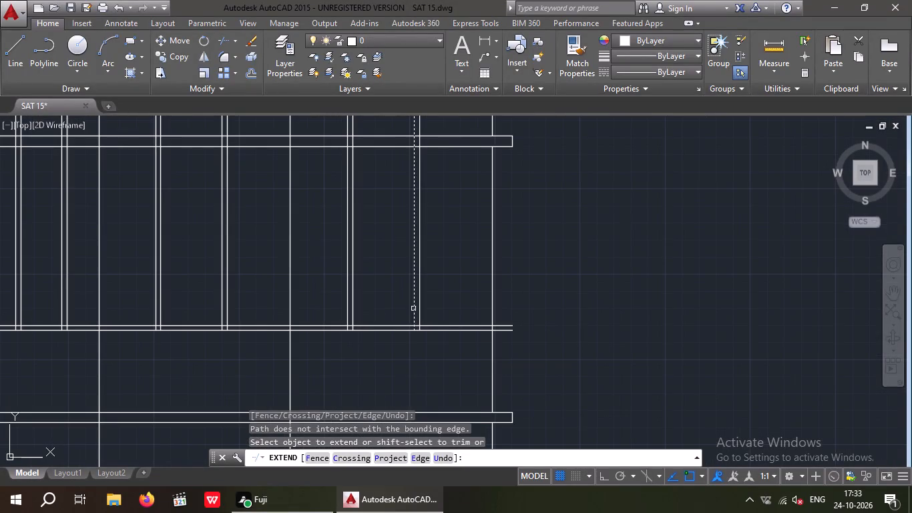
click(413, 309)
scroll(396, 307, down, 2)
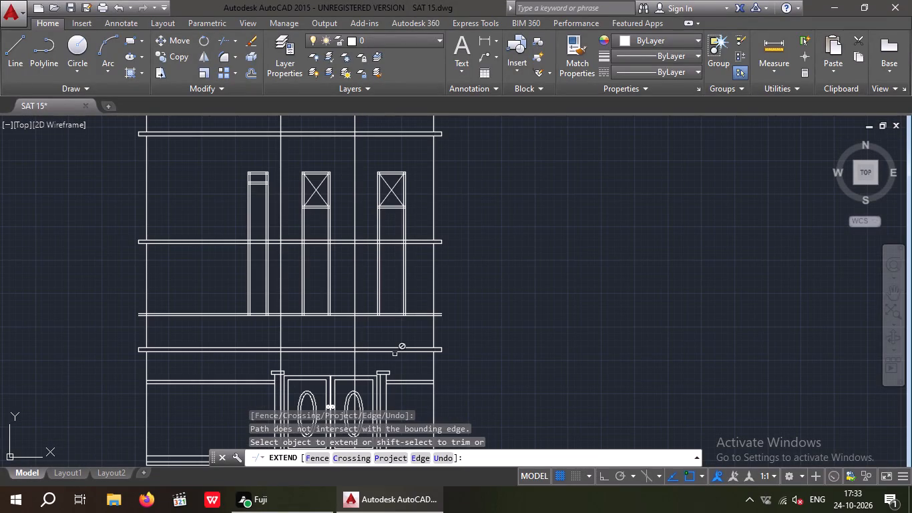
key(Escape)
key(Escape)
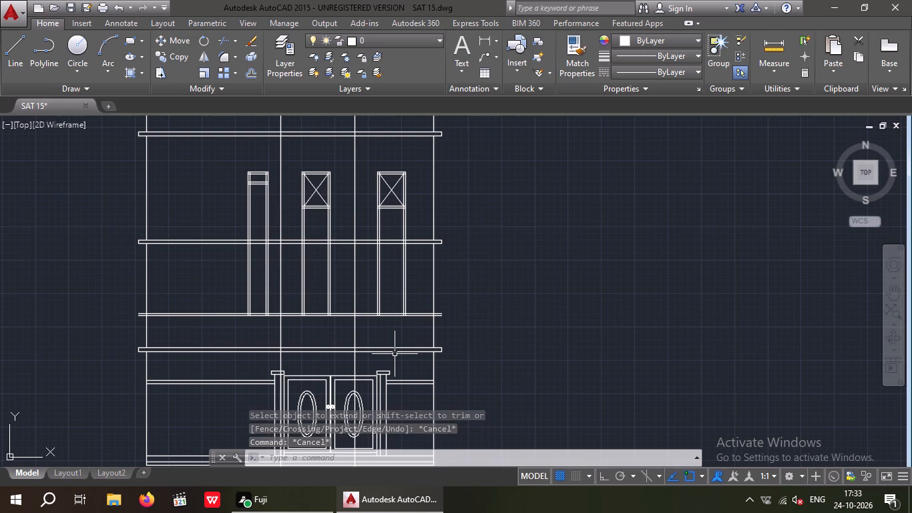
Offset the upper of the paired horizontal lines 4' upward across the extended window edges.
key(o)
key(Return)
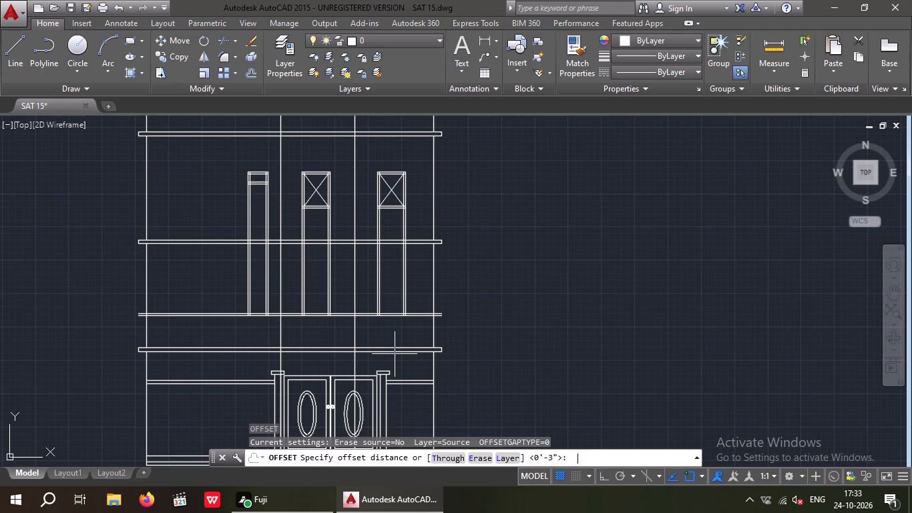
text(4')
key(Return)
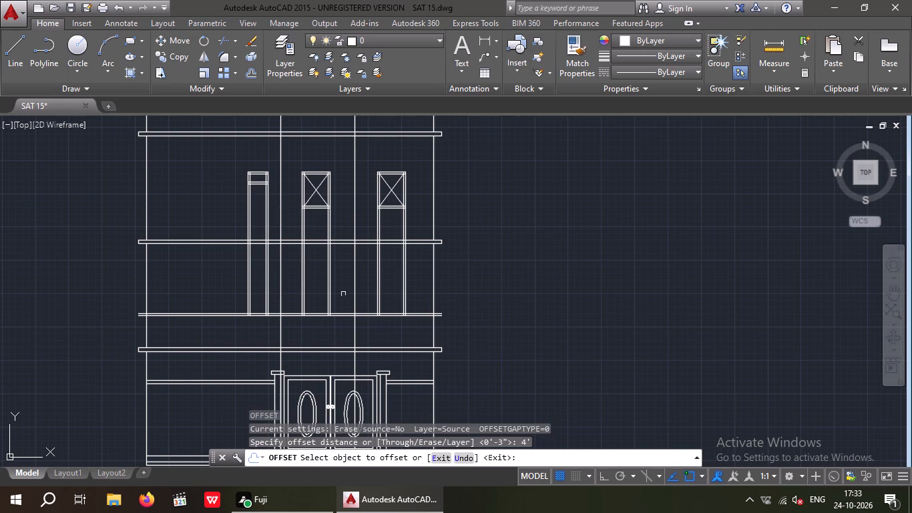
scroll(385, 315, up, 3)
drag(389, 317, 391, 292)
click(396, 261)
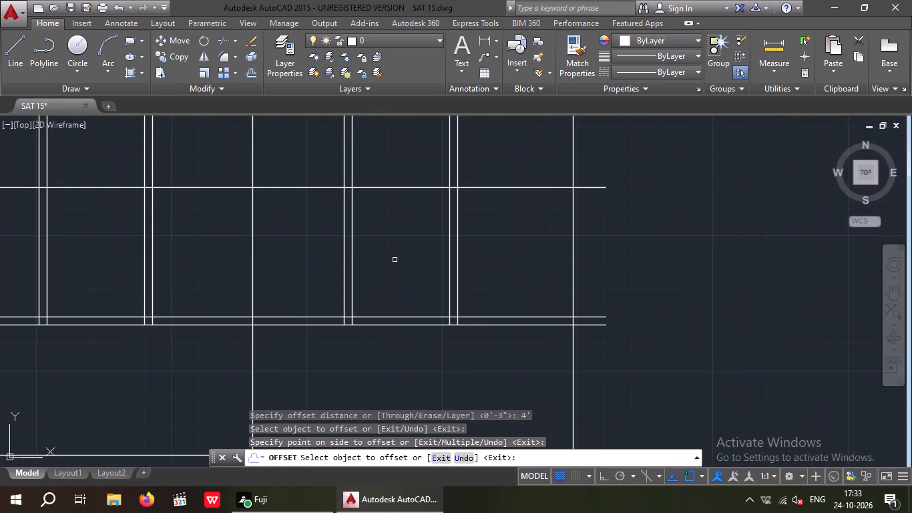
Offset the horizontal line across the extended window edges 3" upward to make the head frame pair.
middle_drag(393, 264, 397, 367)
scroll(402, 343, down, 2)
middle_drag(407, 320, 416, 275)
key(Escape)
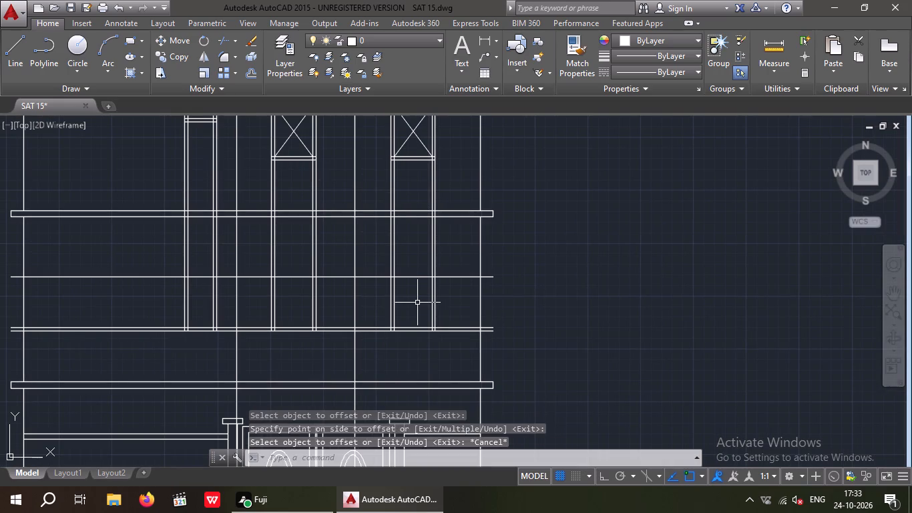
key(Escape)
key(o)
key(Return)
key(3)
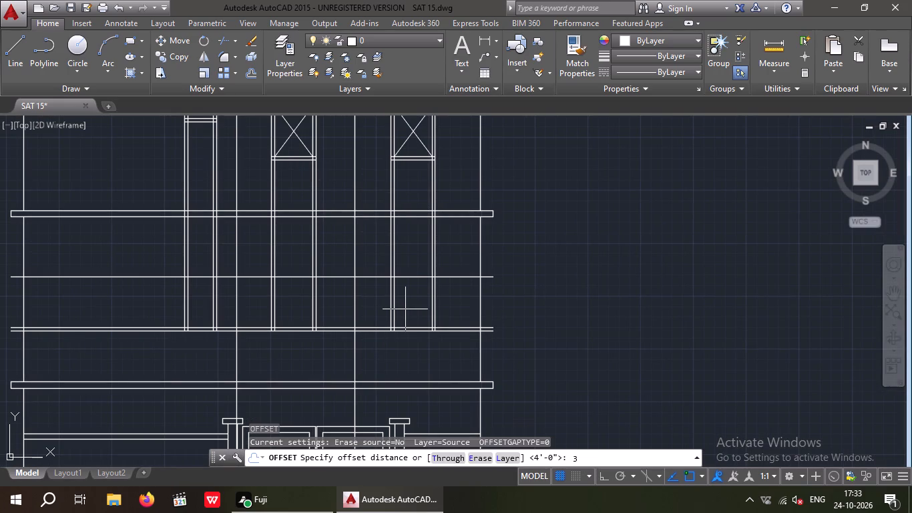
key(shift+quotedbl)
key(Return)
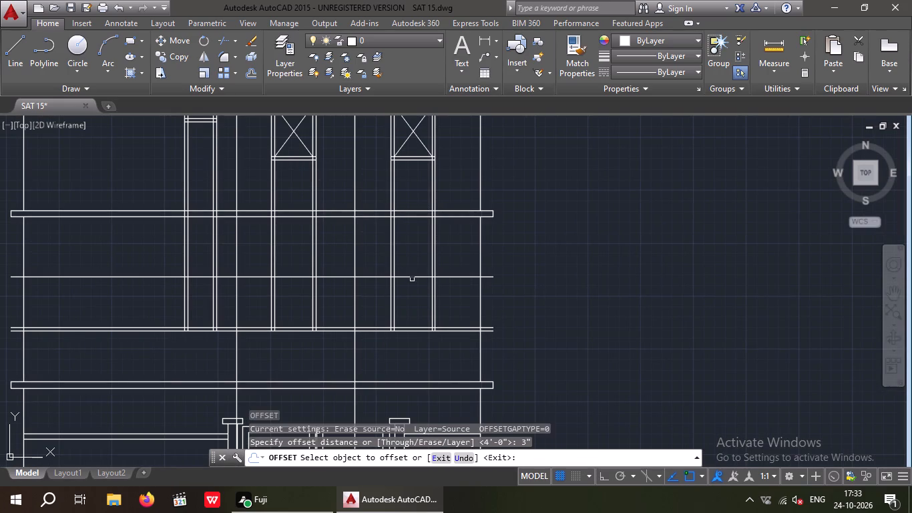
click(412, 277)
click(411, 265)
key(Escape)
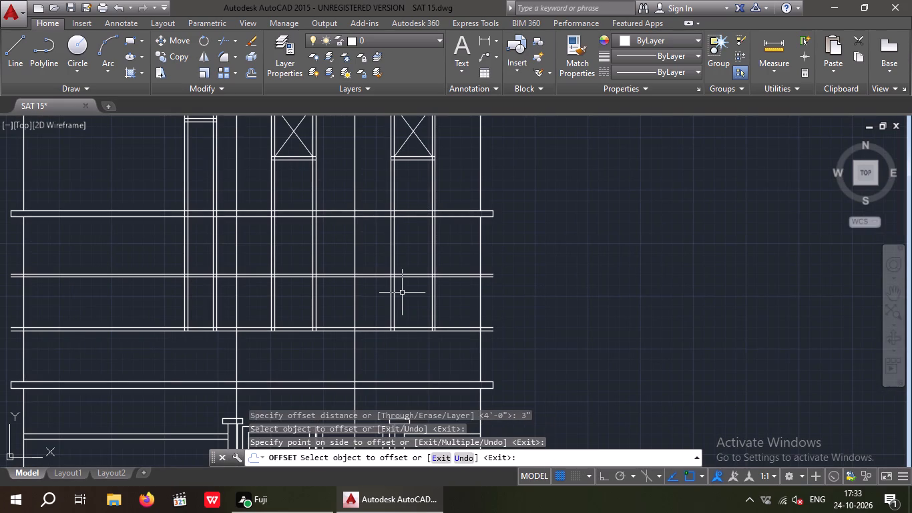
key(Escape)
Trim the rightmost window's four vertical lines between the floor slab's underside and the upper paired horizontal lines.
text(TR)
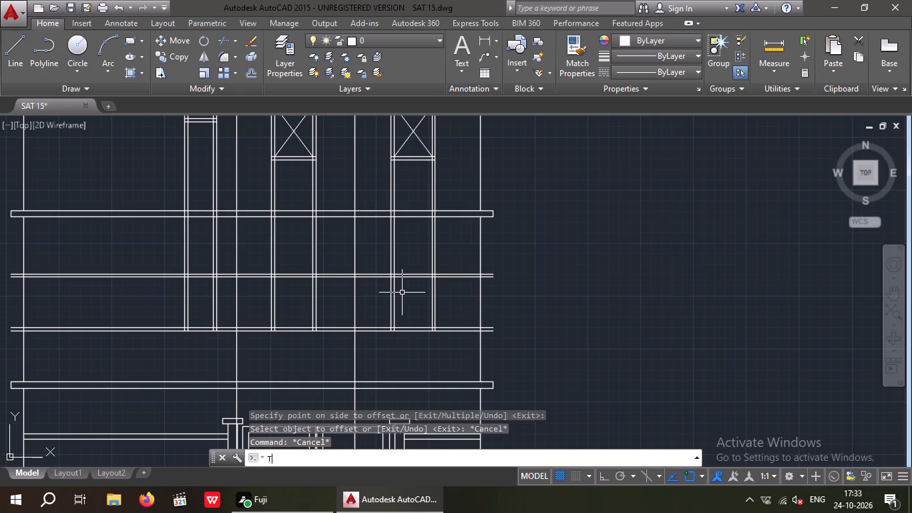
key(space)
key(space)
scroll(408, 257, up, 2)
drag(482, 227, 447, 237)
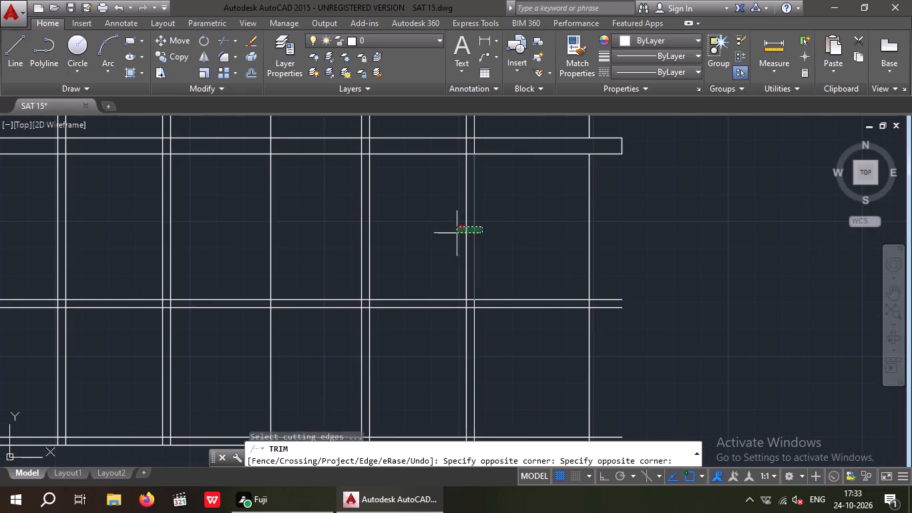
drag(447, 237, 314, 290)
click(306, 293)
Trim the rightmost window's vertical lines within the slab thickness and from the slab up to the crossed window above.
middle_drag(381, 228, 381, 351)
scroll(389, 325, down, 2)
scroll(391, 299, up, 3)
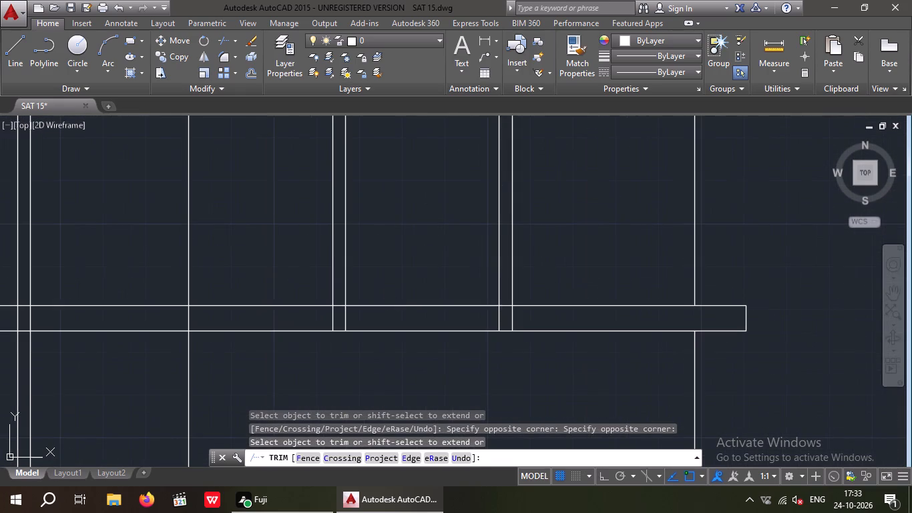
drag(523, 316, 438, 316)
click(320, 322)
middle_drag(559, 209, 561, 275)
drag(566, 257, 379, 308)
click(345, 315)
drag(433, 262, 377, 284)
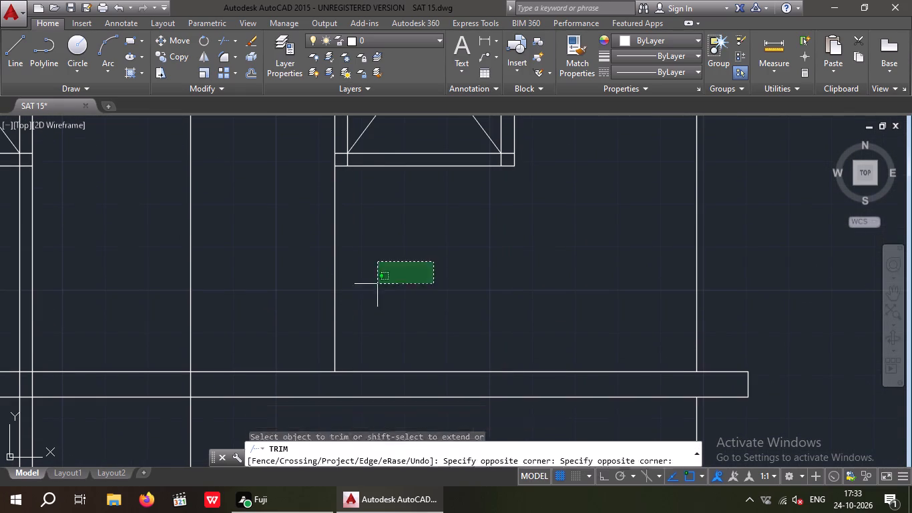
drag(377, 284, 305, 305)
drag(292, 309, 299, 307)
Trim the middle window's vertical lines within the slab thickness and from the slab up to the crossed window above.
scroll(362, 273, down, 2)
middle_drag(362, 272, 481, 248)
scroll(345, 296, up, 1)
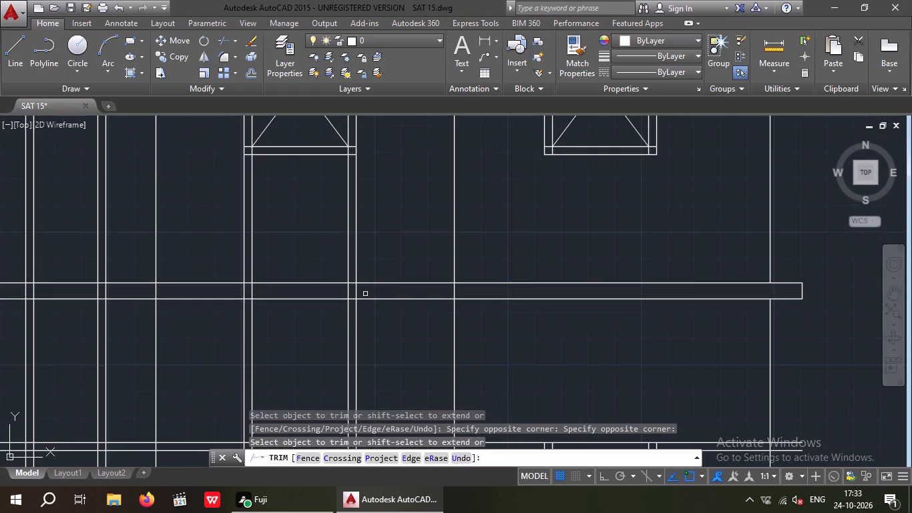
drag(367, 288, 327, 291)
click(228, 296)
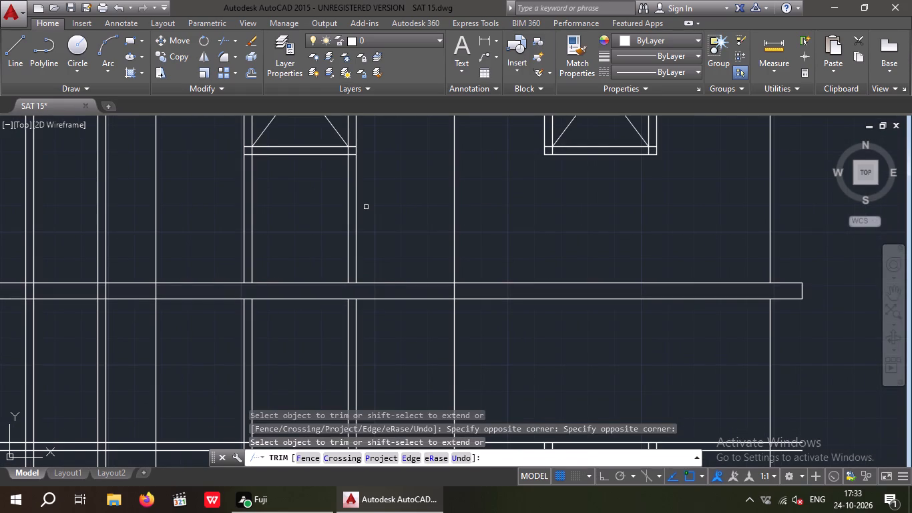
click(366, 205)
click(225, 240)
Trim the leftmost opening's vertical lines within the slab thickness and from the slab up to the ventilator above.
middle_drag(246, 236, 377, 254)
scroll(381, 263, down, 2)
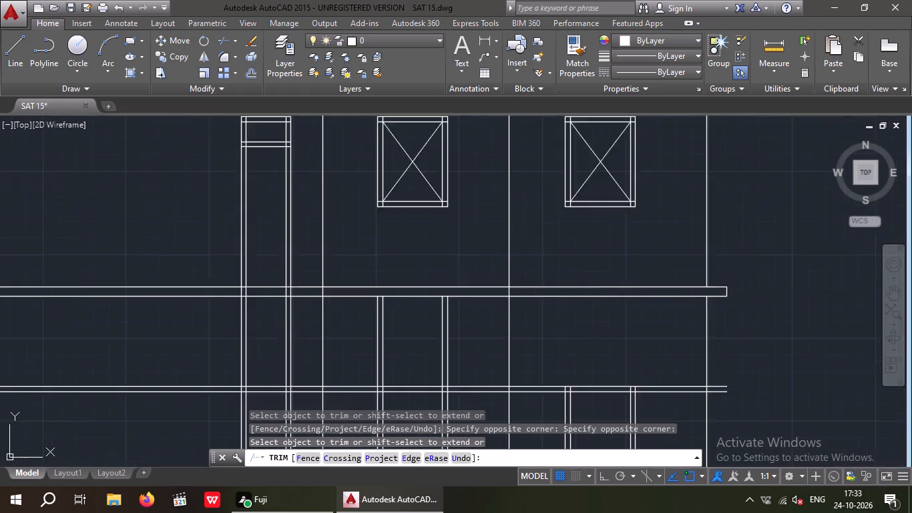
scroll(312, 268, up, 3)
drag(339, 286, 282, 285)
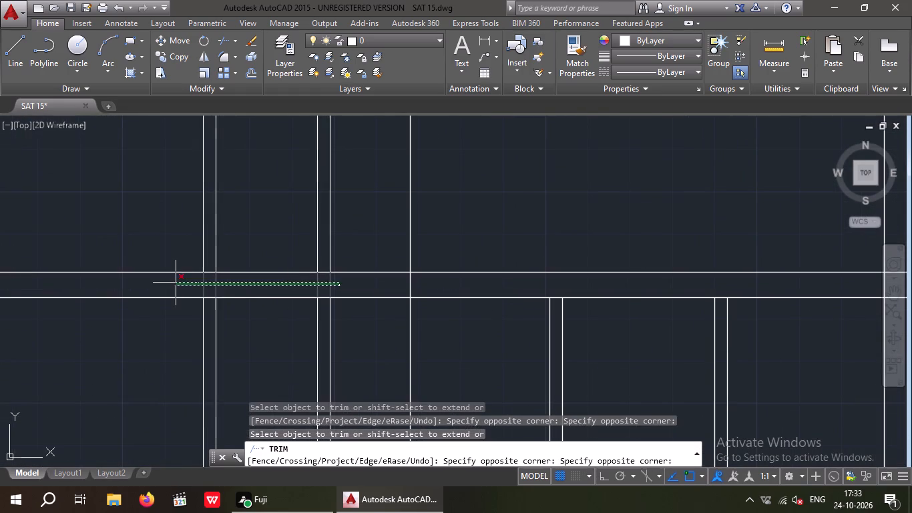
click(176, 283)
scroll(352, 208, down, 1)
middle_drag(343, 242, 343, 297)
scroll(340, 248, down, 1)
drag(349, 226, 286, 254)
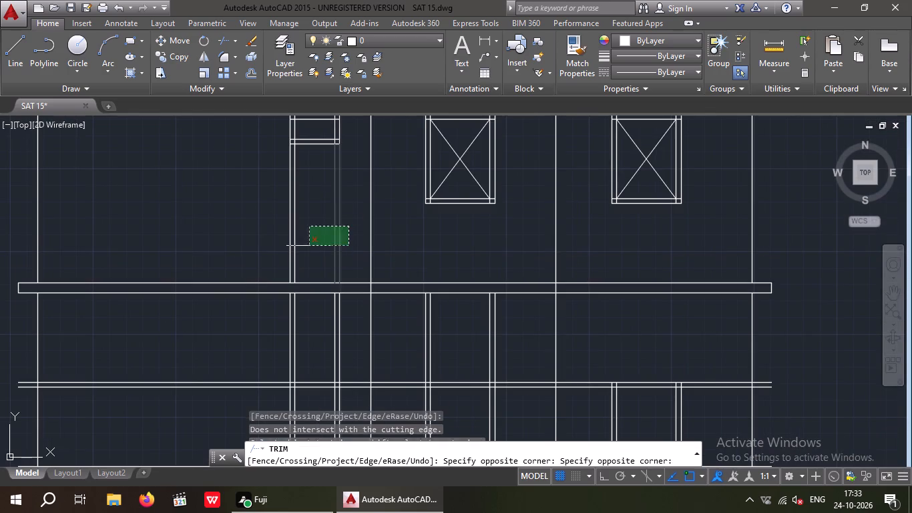
click(256, 265)
Trim the vertical lines of the leftmost and middle openings between the slab's underside and the upper paired horizontal lines.
scroll(270, 221, down, 2)
scroll(288, 289, up, 2)
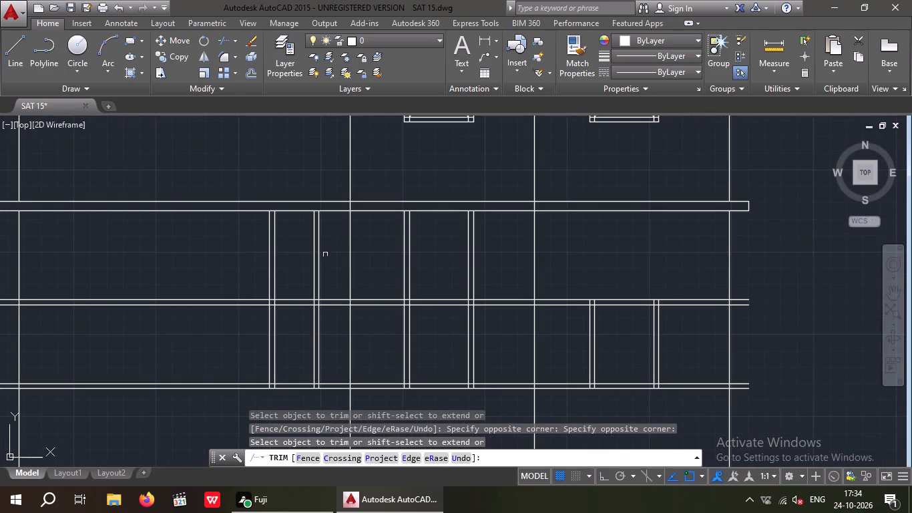
drag(333, 245, 246, 282)
click(242, 283)
drag(481, 250, 399, 271)
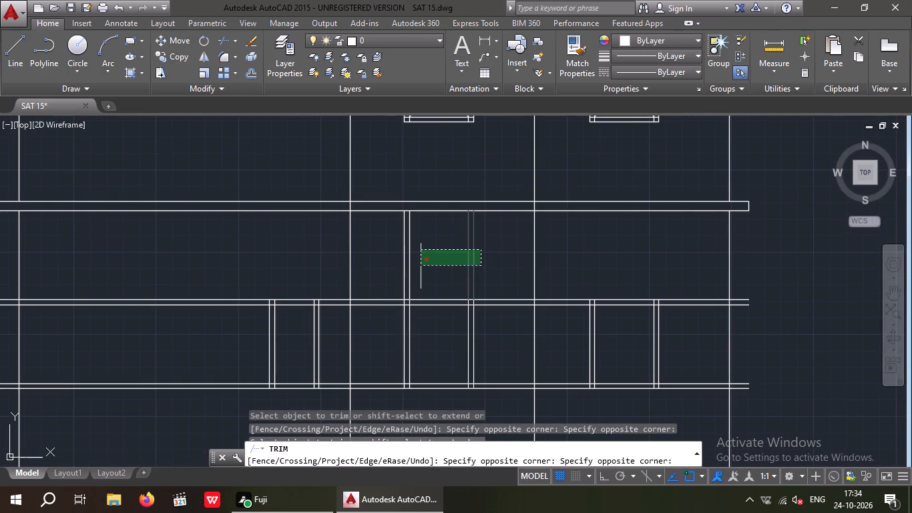
click(377, 275)
Trim the paired horizontal lines beyond the rightmost window and back to the vertical wall line on its inner side.
scroll(377, 275, down, 1)
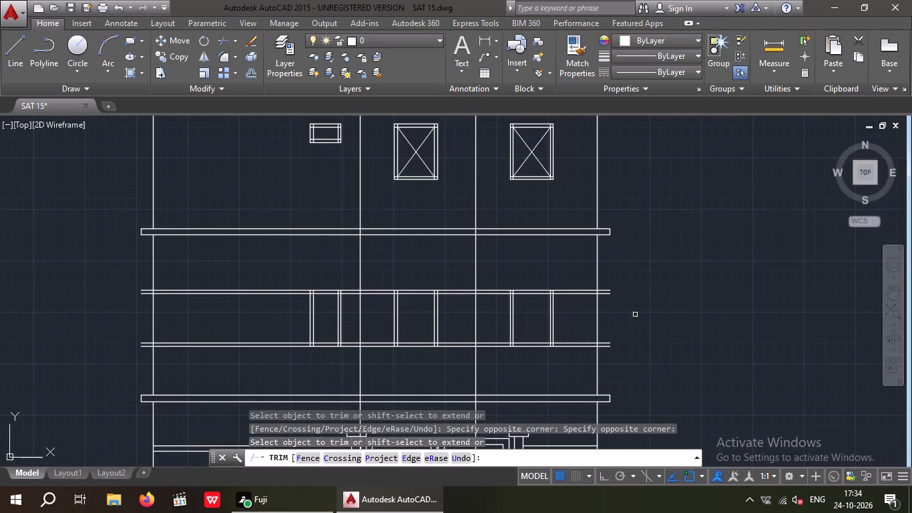
drag(630, 366, 627, 359)
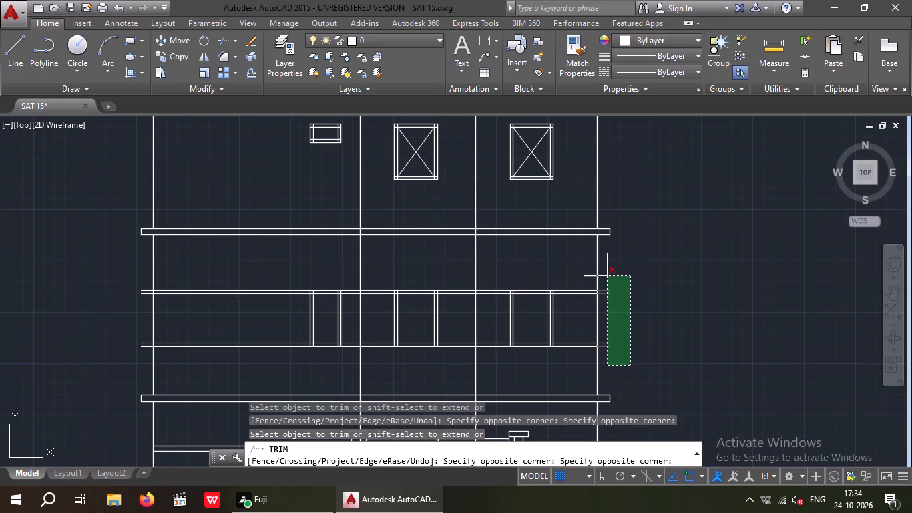
click(606, 274)
drag(582, 364, 582, 349)
click(576, 273)
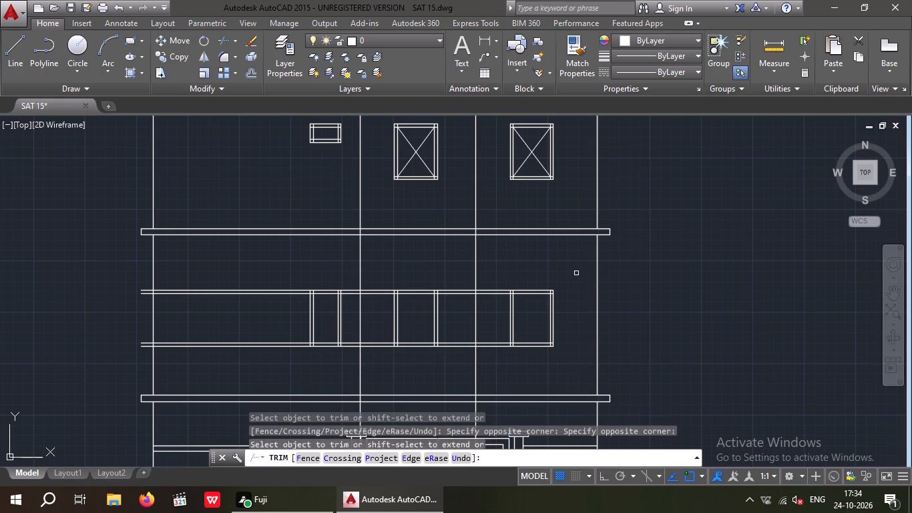
drag(502, 367, 500, 353)
click(490, 273)
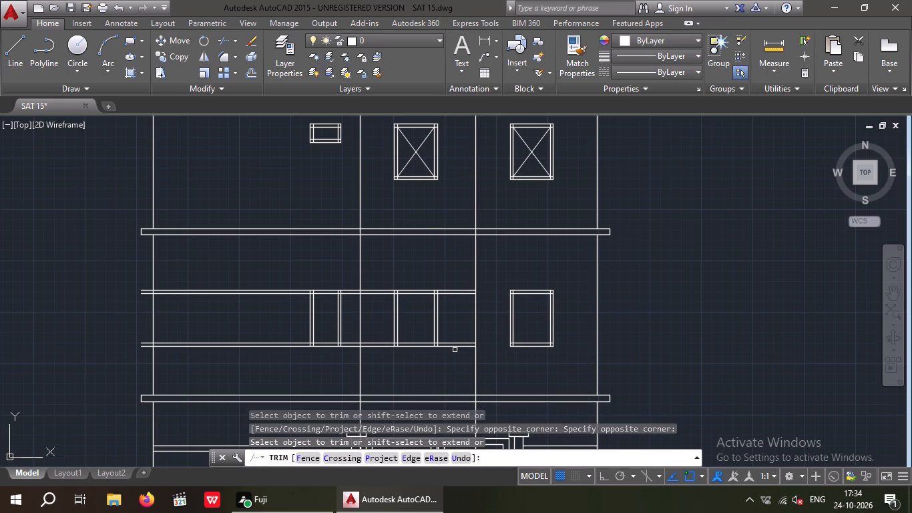
Trim the paired horizontal lines between the middle window and the vertical wall lines on both of its sides.
drag(462, 359, 462, 348)
click(461, 276)
scroll(455, 276, down, 2)
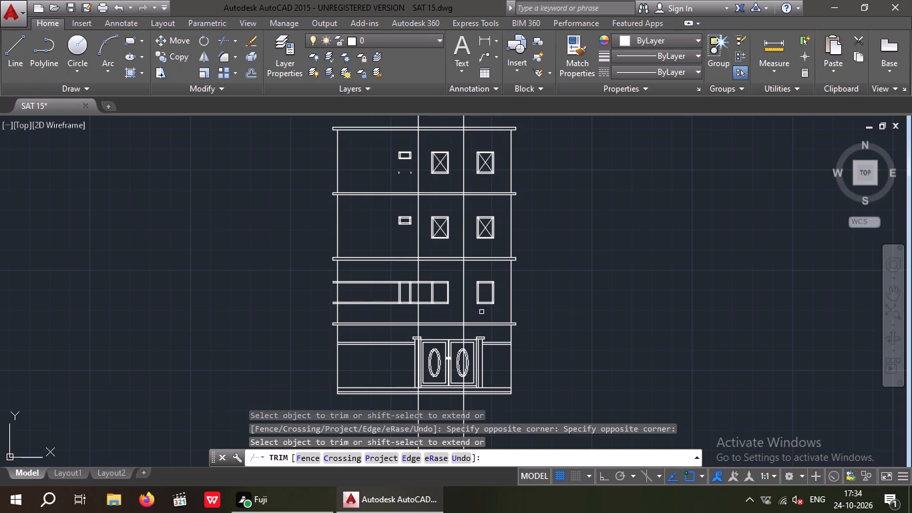
scroll(423, 295, up, 2)
drag(427, 335, 425, 327)
click(423, 254)
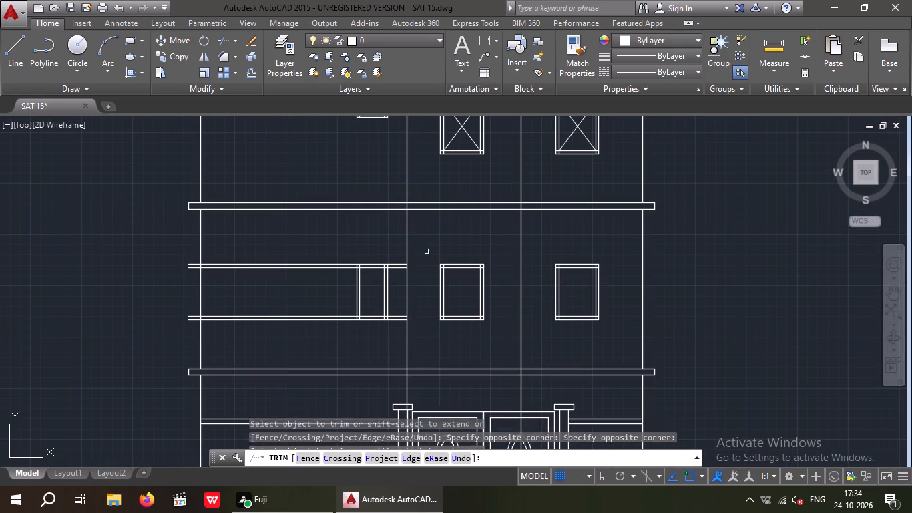
Trim the paired horizontal lines on both sides of the leftmost opening, leaving only its frame.
scroll(399, 319, up, 2)
drag(397, 336, 395, 323)
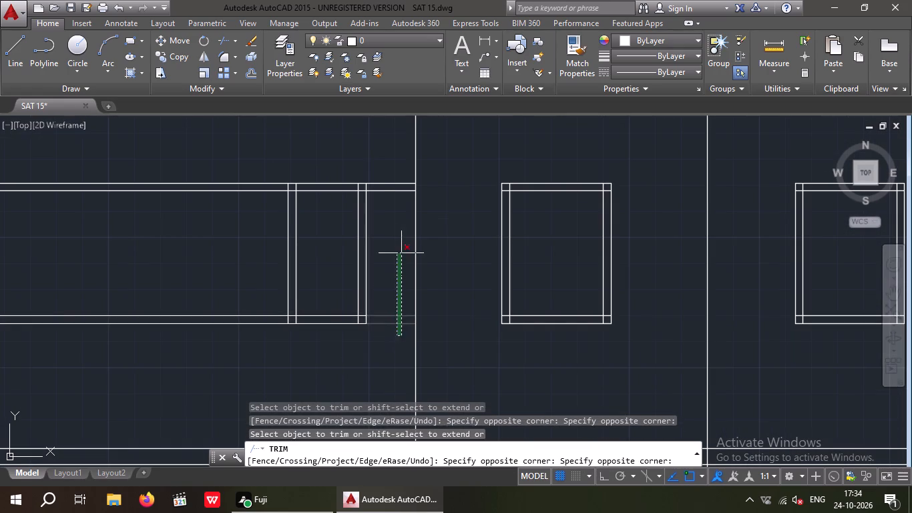
click(381, 183)
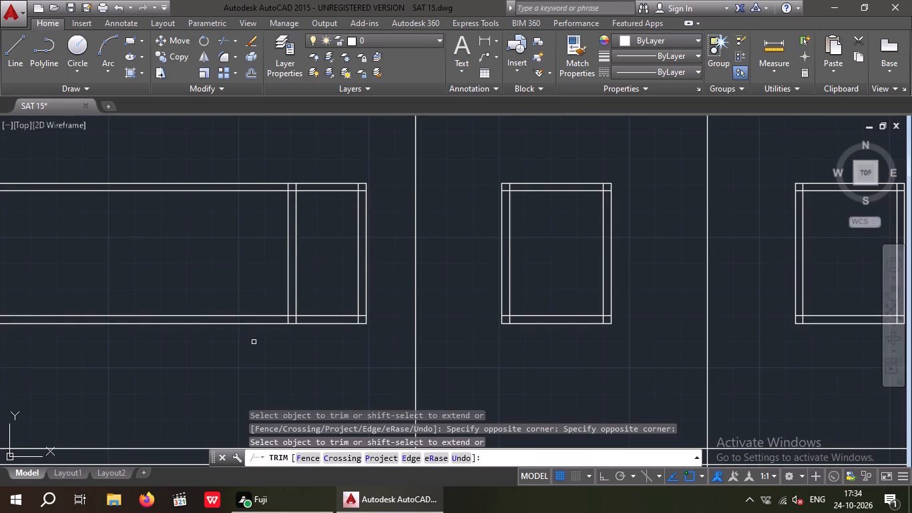
drag(254, 342, 248, 335)
click(199, 174)
scroll(198, 186, down, 2)
middle_drag(202, 205, 228, 222)
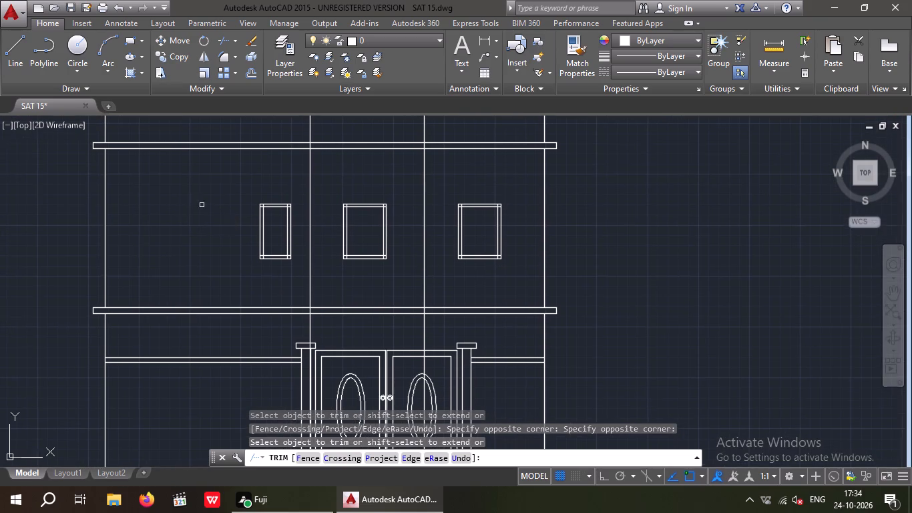
key(Escape)
key(Escape)
Offset the inner top frame line of the leftmost opening 1' downward.
key(o)
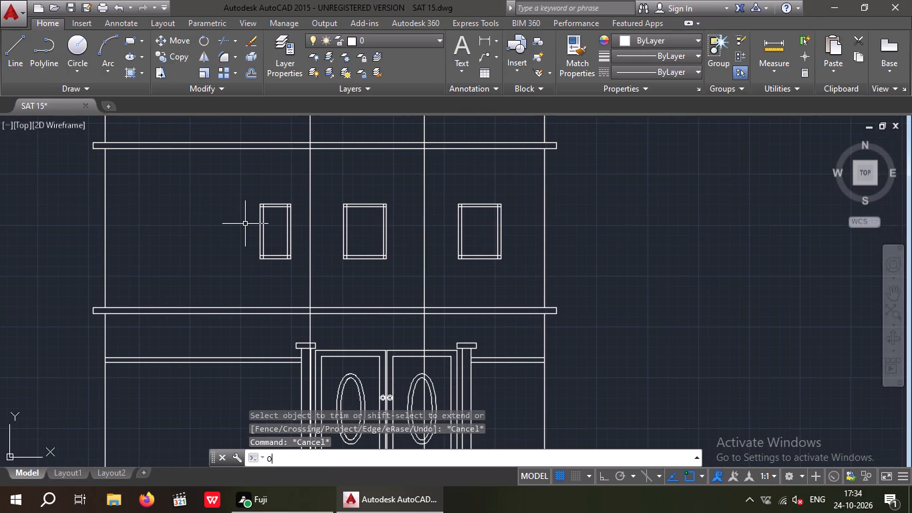
key(Return)
key(1)
key(apostrophe)
key(Return)
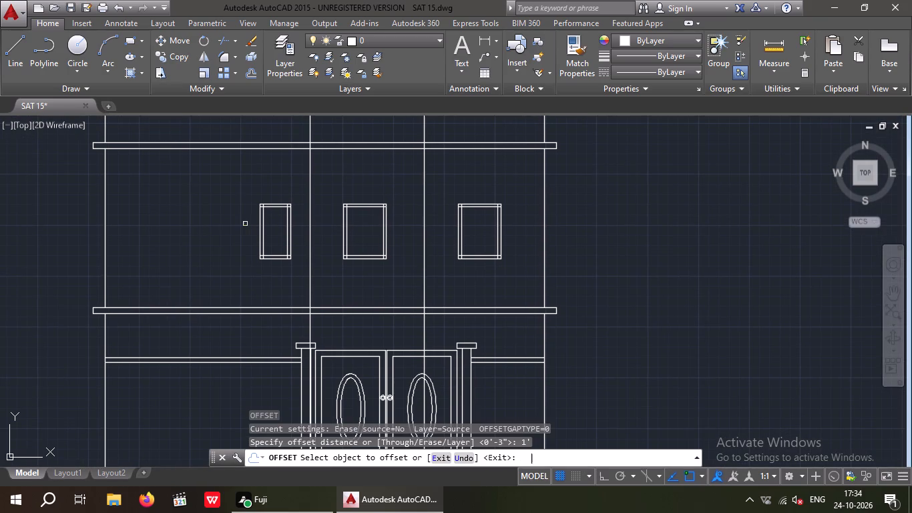
scroll(281, 208, up, 3)
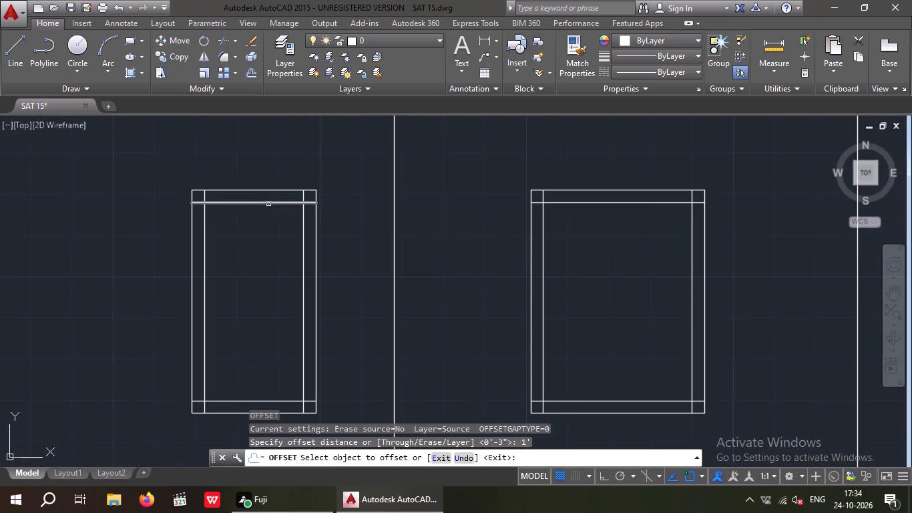
drag(268, 203, 263, 230)
click(268, 263)
key(Escape)
key(Escape)
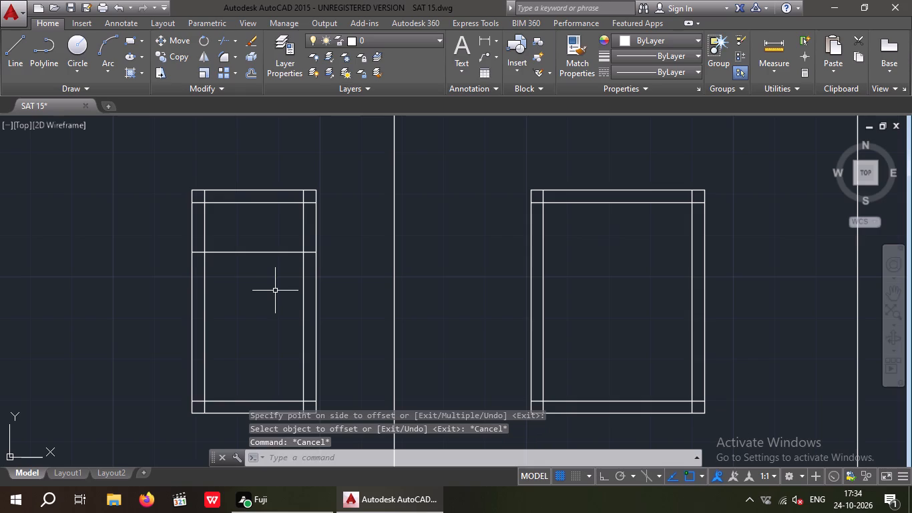
Offset the new horizontal line in the leftmost opening 3" downward to form the ventilator's bottom frame.
key(o)
key(Return)
key(3)
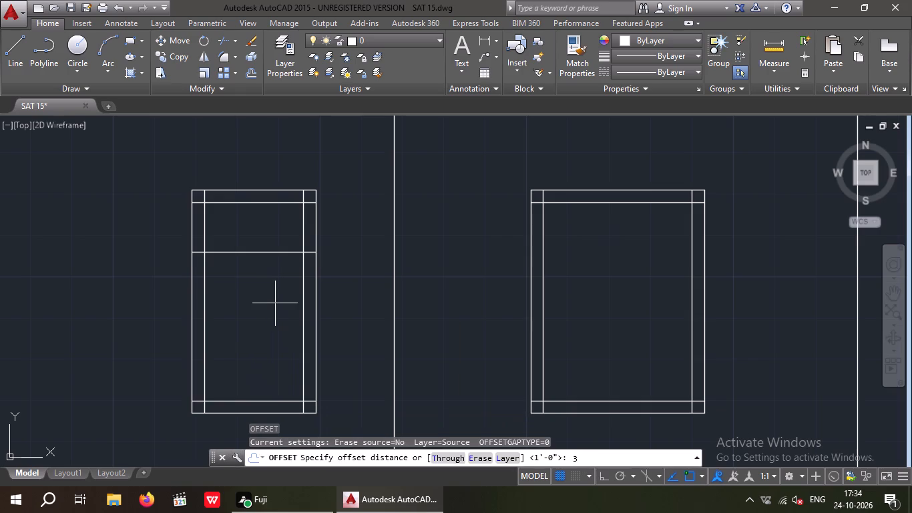
key(shift+quotedbl)
key(Return)
drag(258, 252, 258, 283)
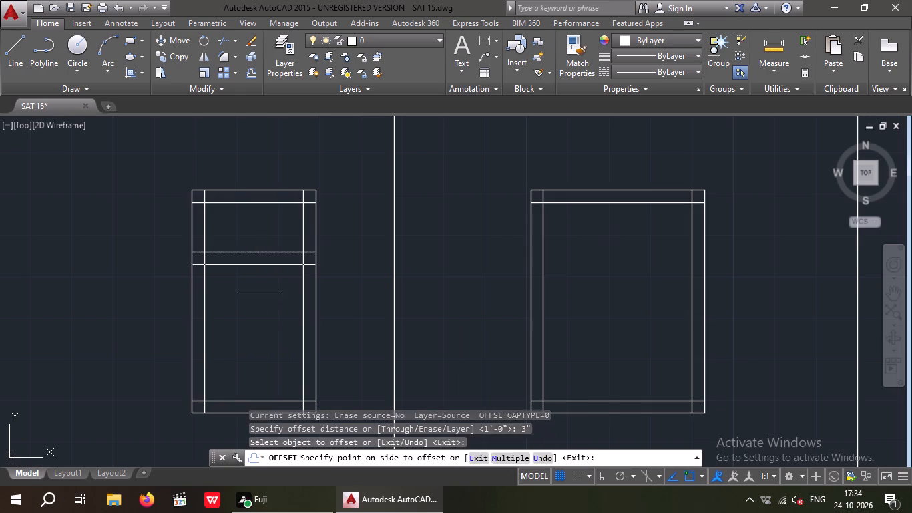
drag(260, 297, 261, 305)
key(Escape)
key(Escape)
Trim the leftmost opening's four vertical lines below the new ventilator bottom frame.
text(TR)
key(space)
key(space)
drag(358, 315, 310, 360)
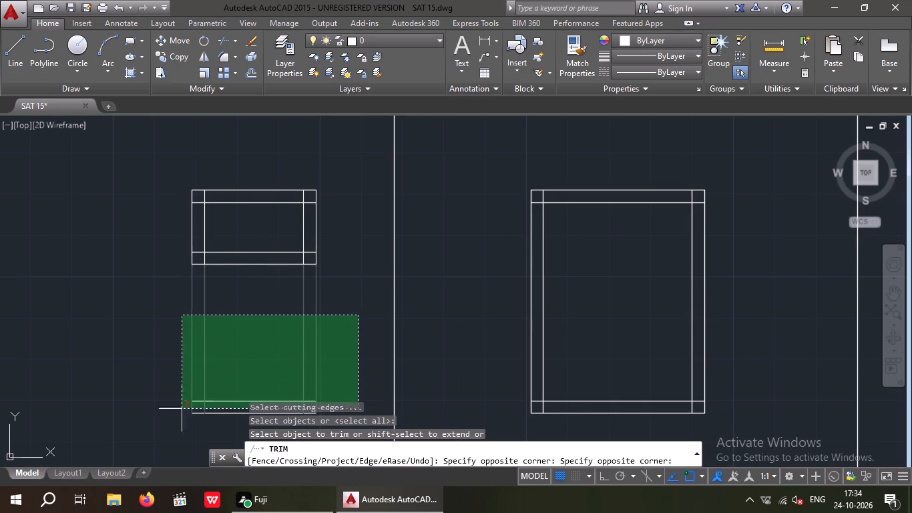
click(163, 413)
middle_drag(242, 385, 268, 338)
key(Escape)
Erase the two leftover horizontal sill lines below the new ventilator.
drag(387, 301, 240, 380)
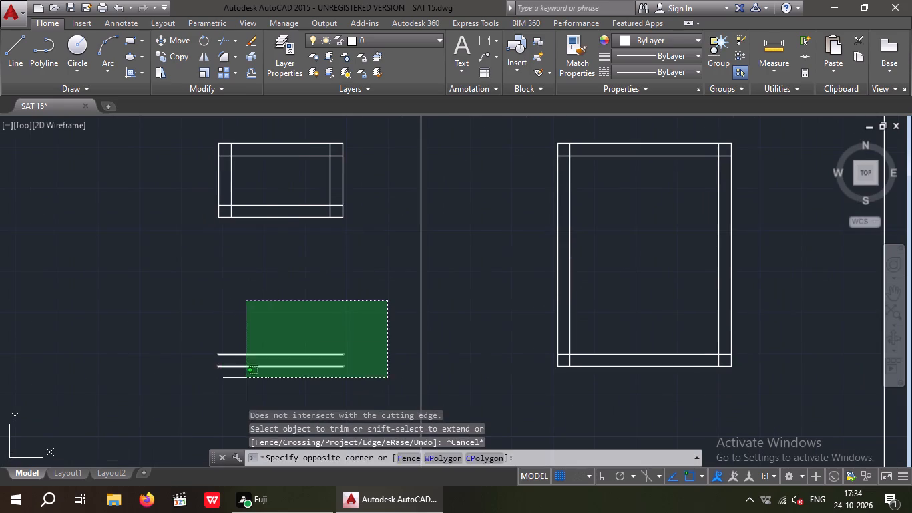
drag(240, 380, 228, 385)
click(217, 389)
key(Delete)
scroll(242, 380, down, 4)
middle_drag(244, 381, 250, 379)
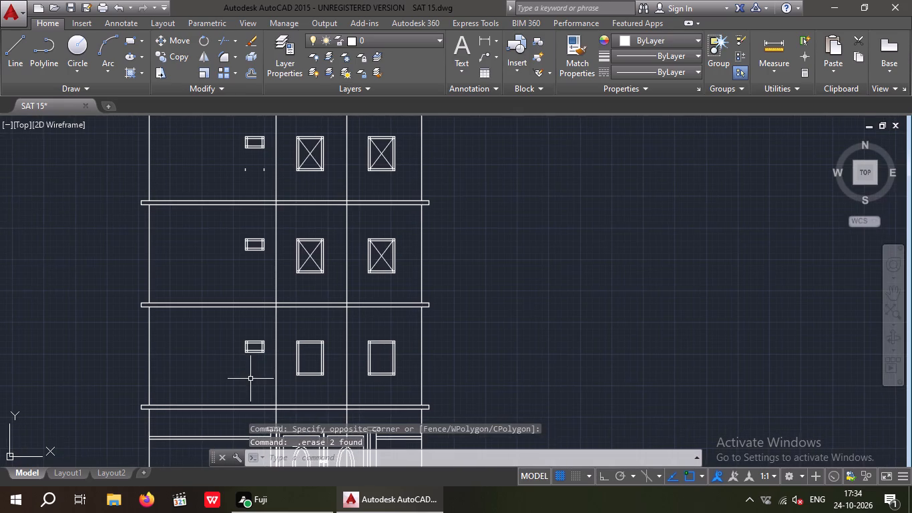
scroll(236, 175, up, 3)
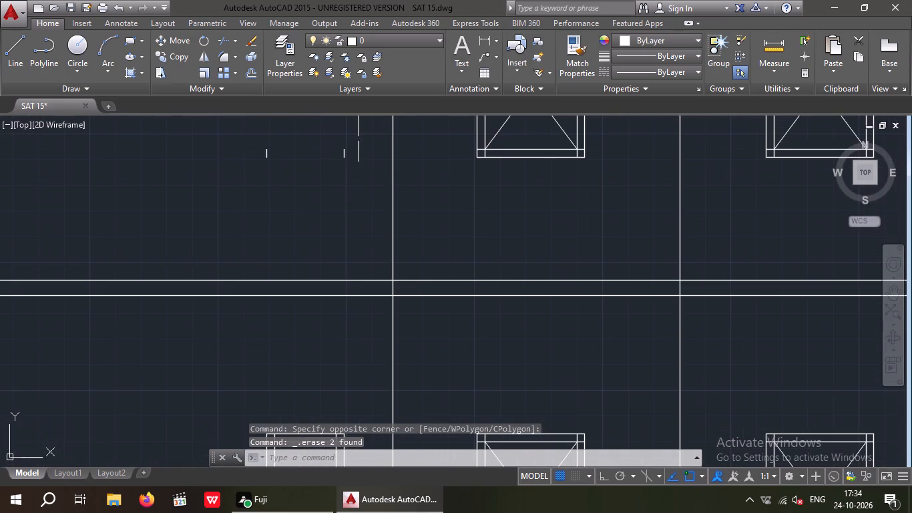
Erase the two leftover short vertical line pieces below the ventilator of the leftmost opening.
drag(357, 135, 294, 158)
click(240, 164)
key(Delete)
Trim the two long vertical lines between the plan and the elevation's top slab band.
scroll(263, 176, down, 4)
middle_drag(267, 220, 270, 262)
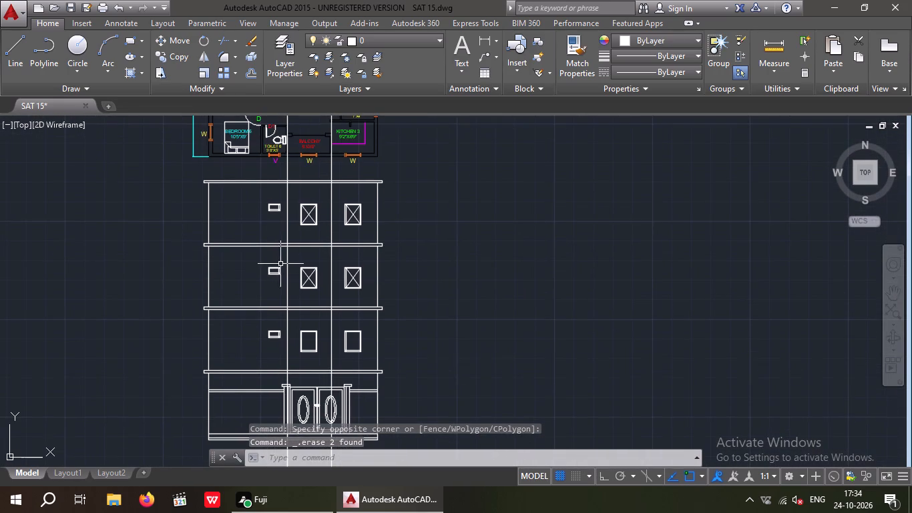
middle_drag(286, 263, 290, 253)
middle_drag(296, 236, 298, 279)
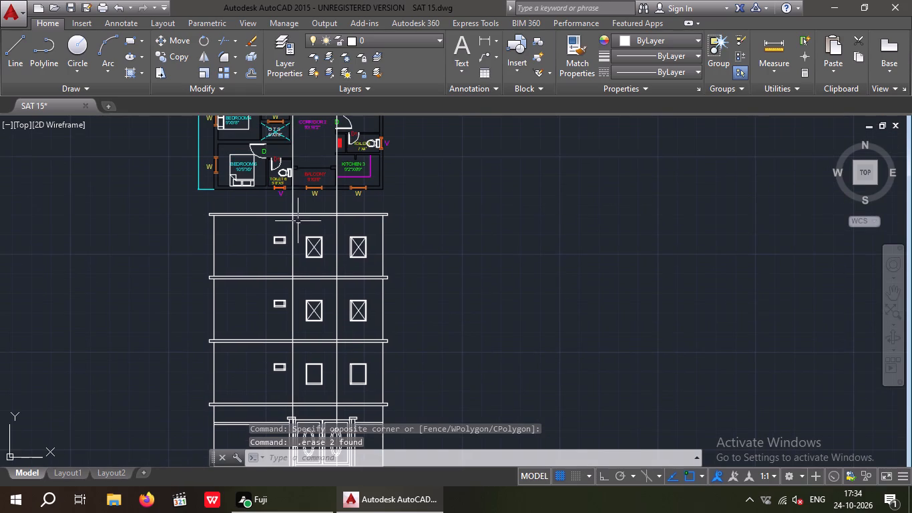
key(Escape)
key(Escape)
key(Escape)
middle_drag(314, 261, 314, 275)
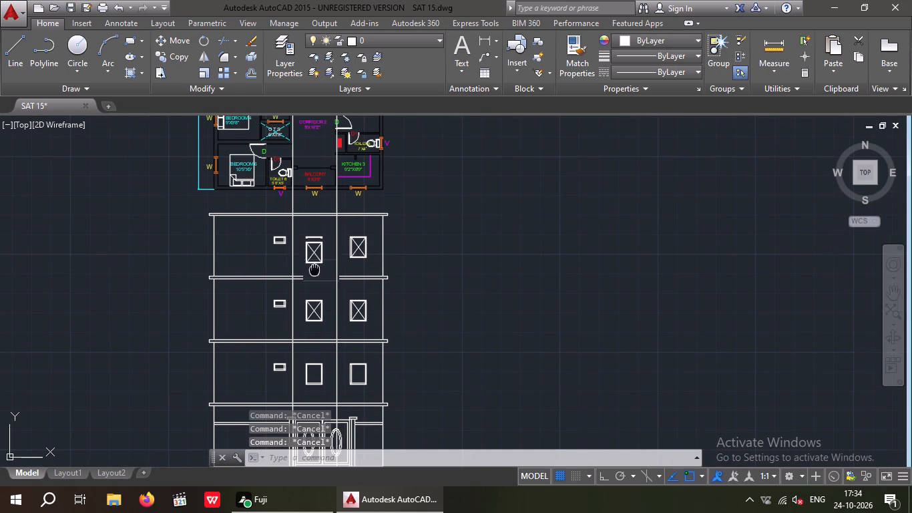
middle_drag(314, 275, 303, 321)
key(t)
key(r)
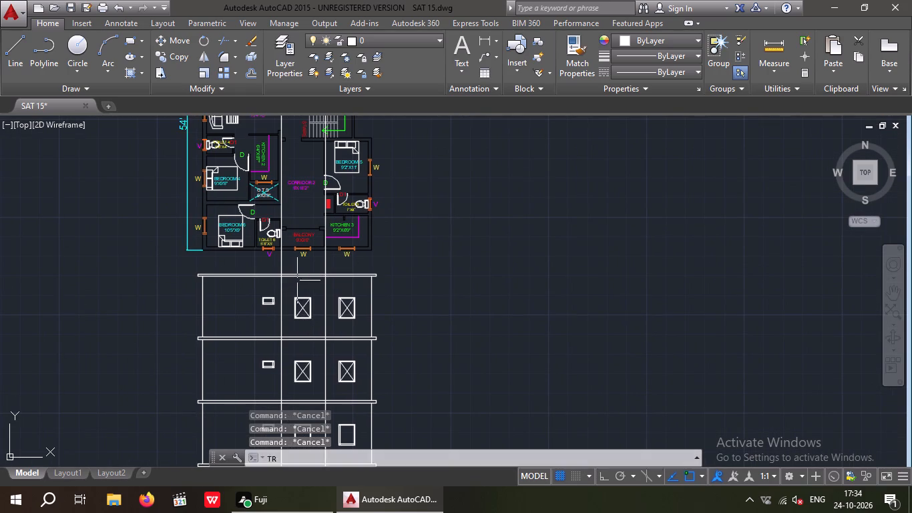
key(space)
key(space)
scroll(298, 259, up, 4)
middle_drag(296, 273, 328, 231)
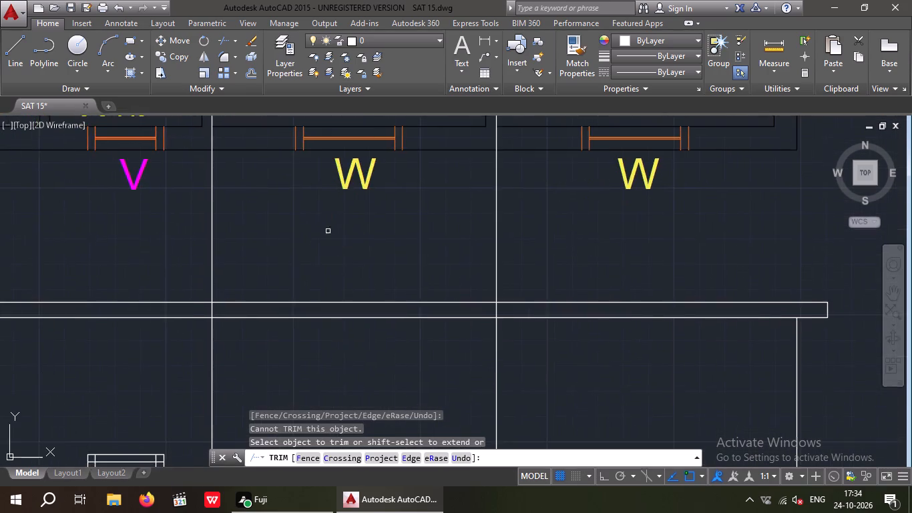
scroll(327, 251, up, 1)
middle_drag(327, 243, 340, 199)
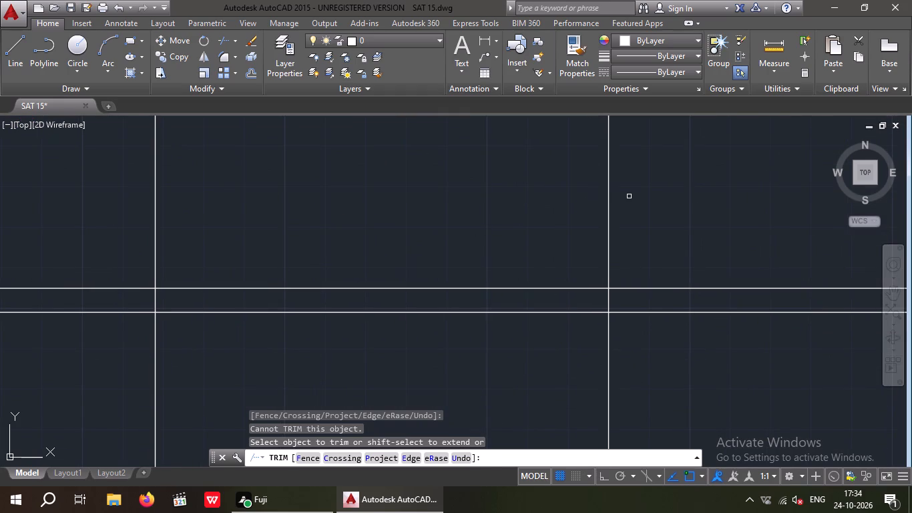
drag(629, 196, 516, 226)
click(116, 227)
Trim the two long vertical lines where they cross the slab band directly above the entrance gate storey.
scroll(164, 210, down, 4)
middle_drag(211, 274, 220, 375)
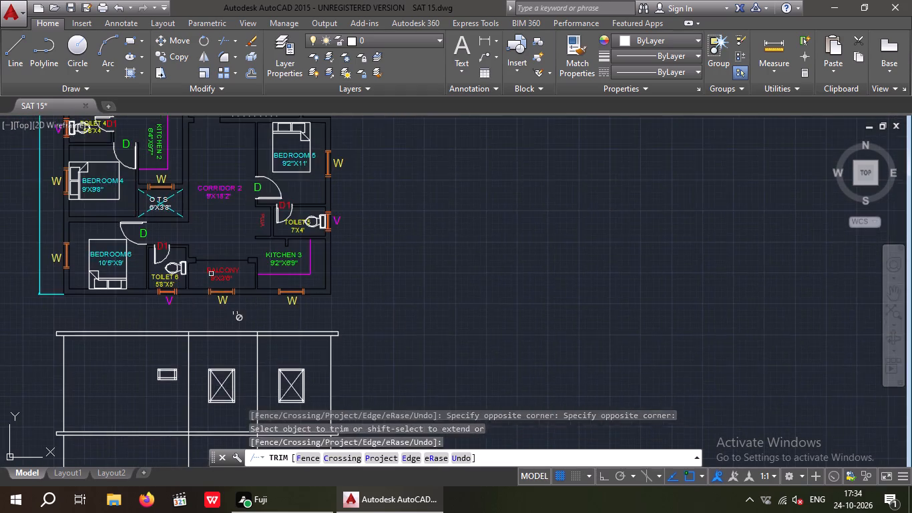
scroll(245, 283, down, 3)
middle_drag(296, 303, 314, 234)
scroll(284, 261, up, 1)
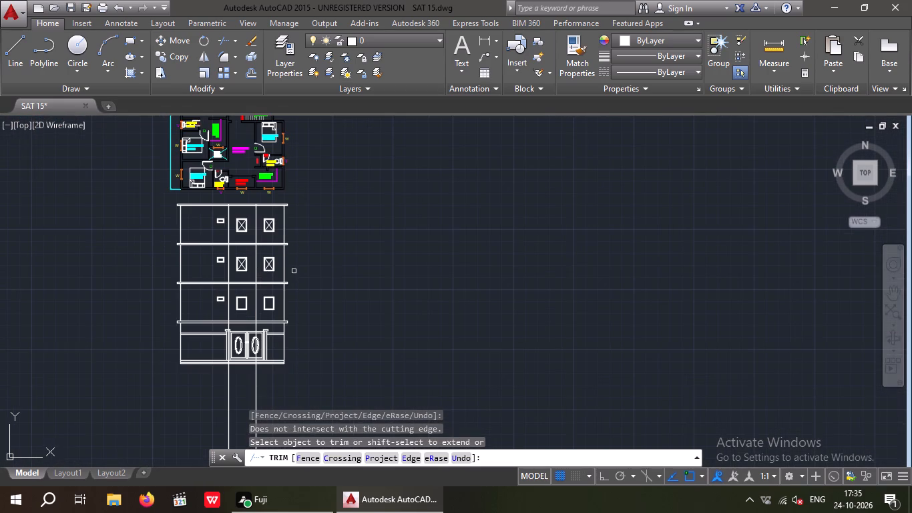
scroll(252, 386, up, 2)
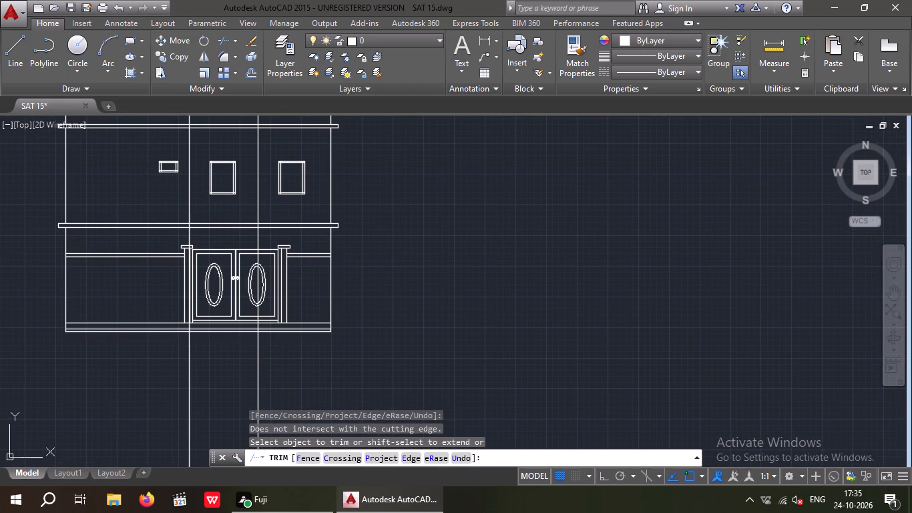
middle_drag(212, 240, 234, 359)
scroll(223, 335, up, 2)
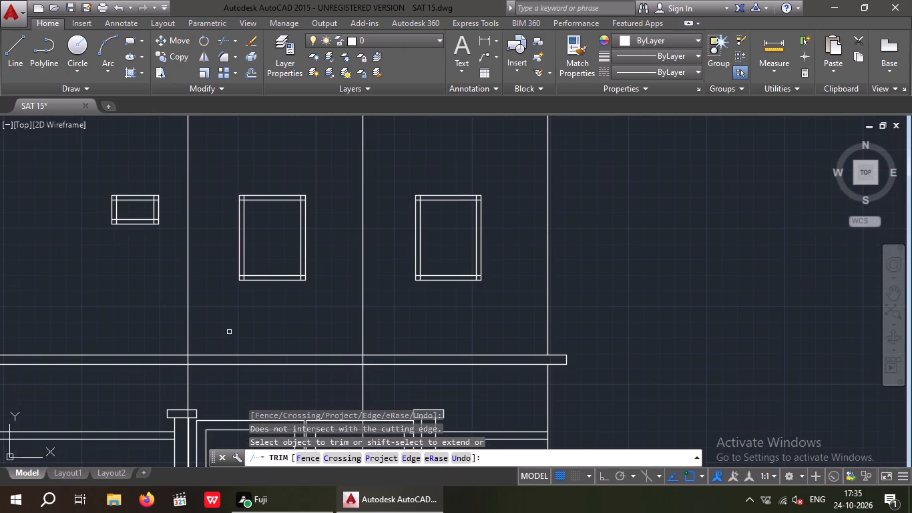
middle_drag(230, 332, 238, 357)
scroll(236, 355, up, 1)
middle_drag(236, 350, 246, 299)
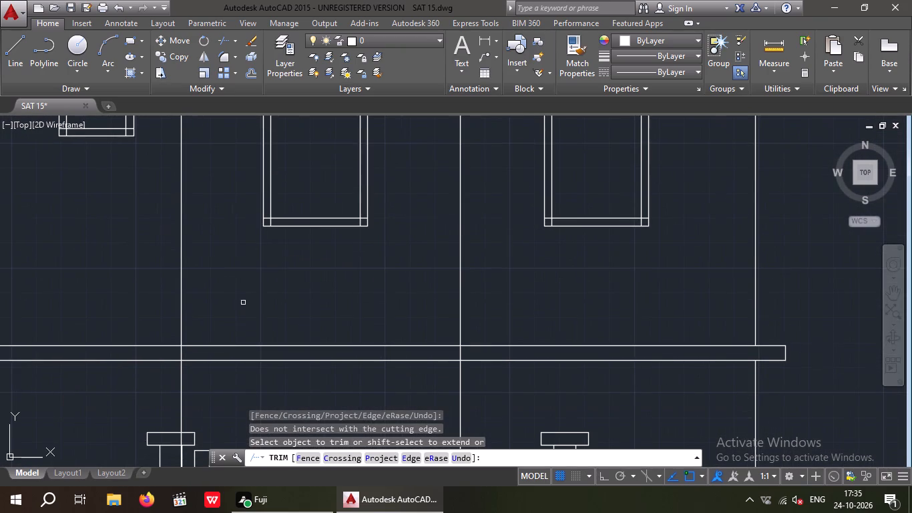
middle_drag(219, 372, 238, 277)
scroll(238, 306, down, 1)
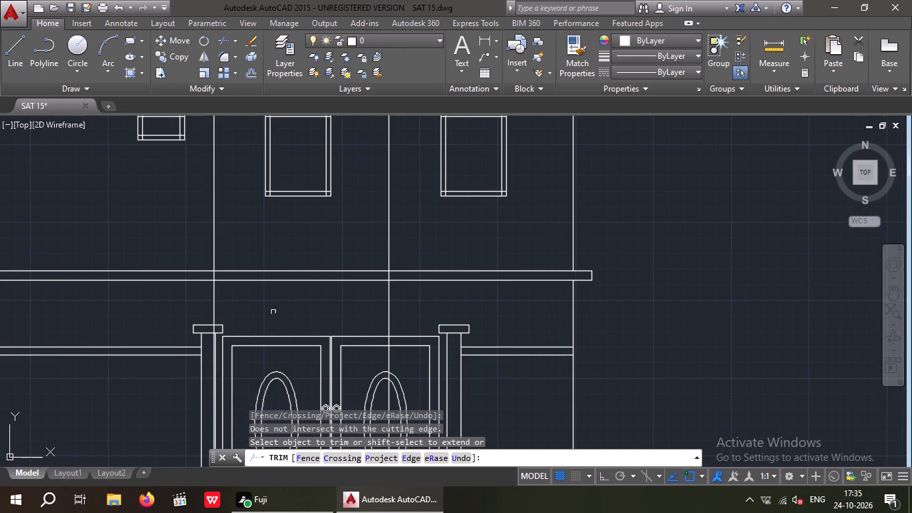
middle_drag(303, 316, 303, 309)
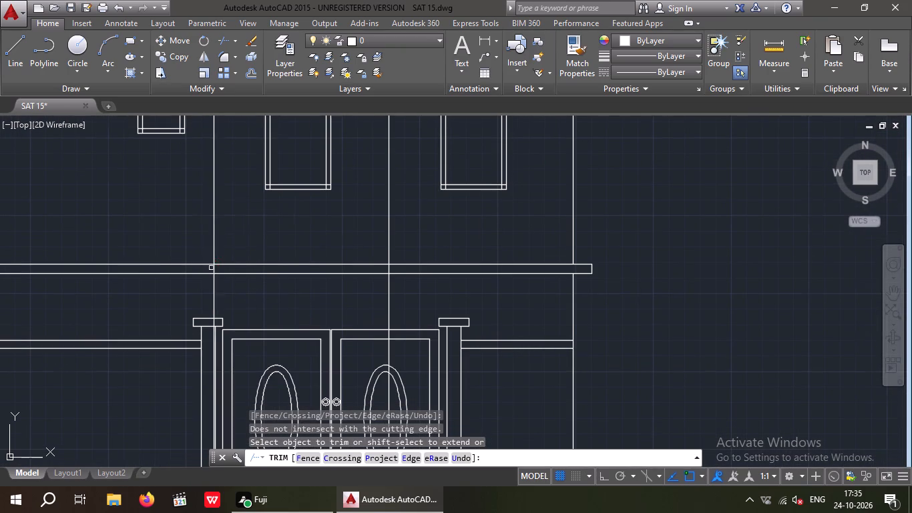
scroll(211, 268, up, 3)
drag(233, 264, 204, 268)
click(202, 269)
scroll(206, 266, down, 3)
scroll(375, 273, up, 3)
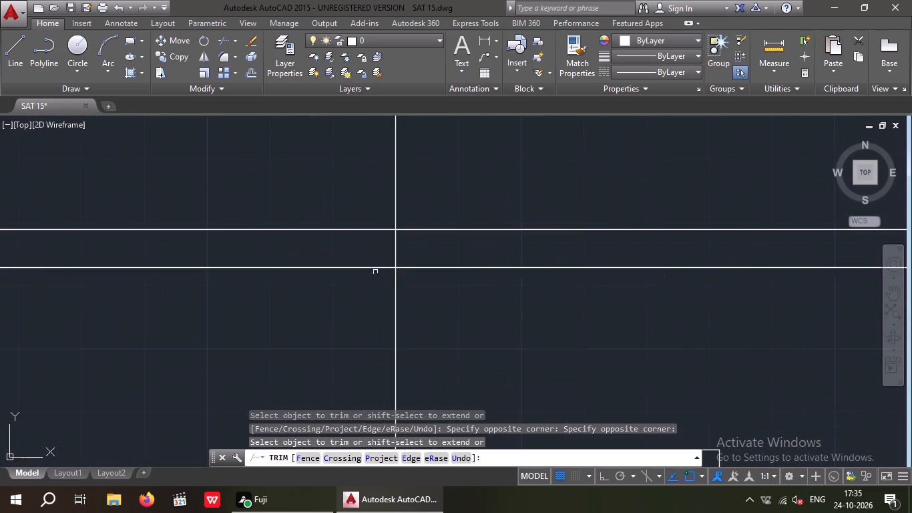
drag(422, 243, 360, 249)
click(359, 250)
key(Escape)
Erase the two remaining vertical line segments that run down from that slab band through the gate.
drag(423, 314, 361, 358)
click(355, 359)
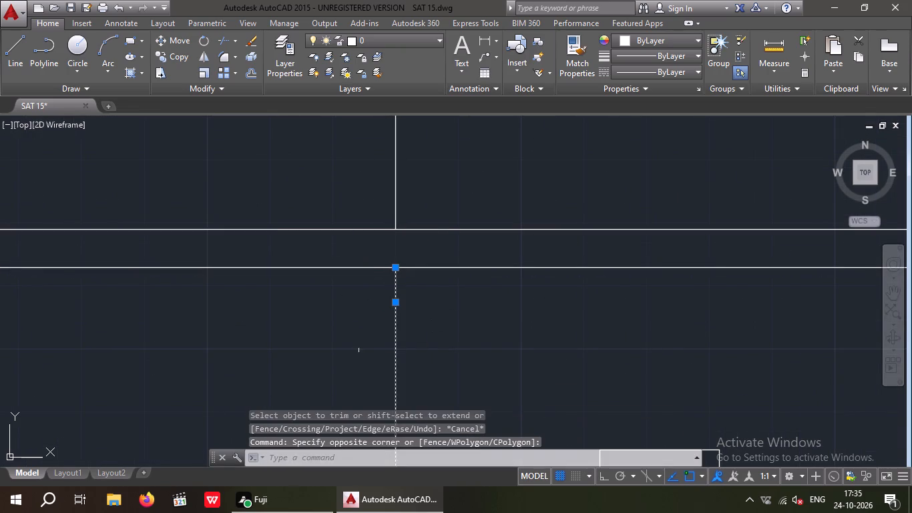
scroll(378, 334, down, 4)
scroll(264, 329, up, 3)
drag(299, 343, 252, 361)
click(252, 361)
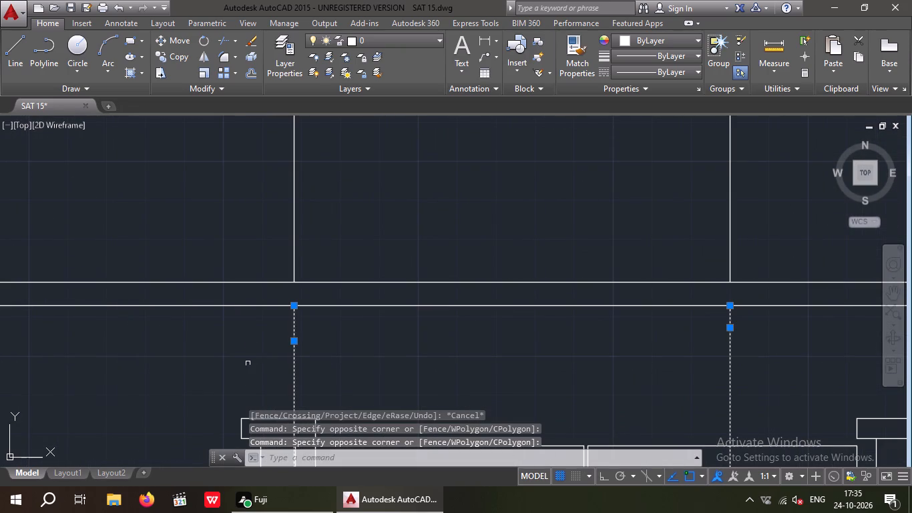
key(Delete)
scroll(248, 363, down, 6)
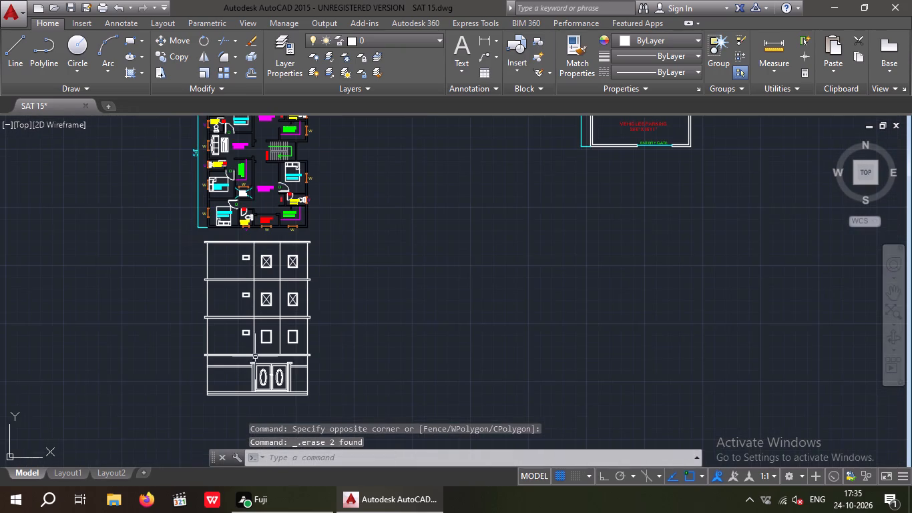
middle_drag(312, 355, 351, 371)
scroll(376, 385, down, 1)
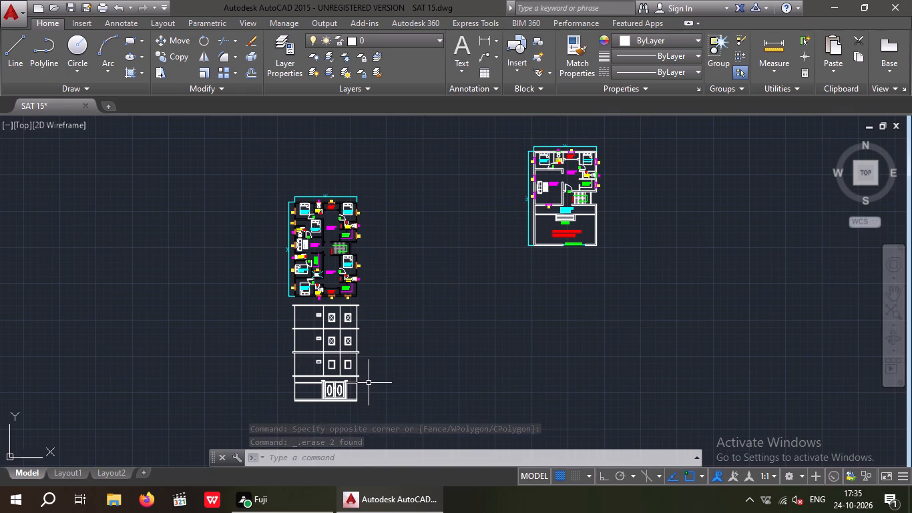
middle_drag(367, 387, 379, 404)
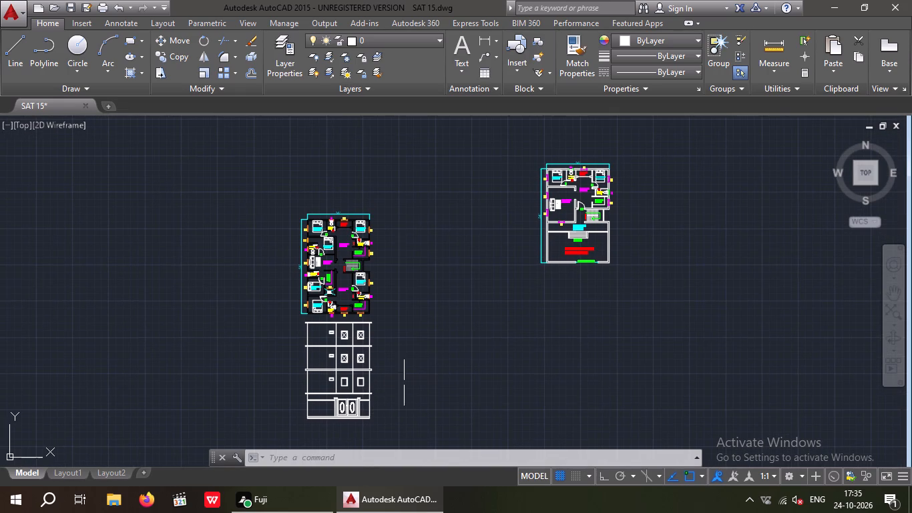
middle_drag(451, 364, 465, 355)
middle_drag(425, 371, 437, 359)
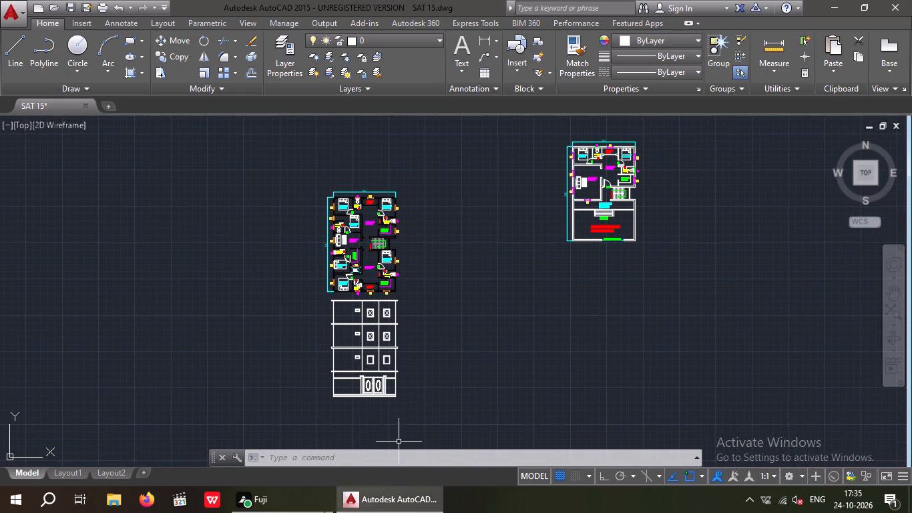
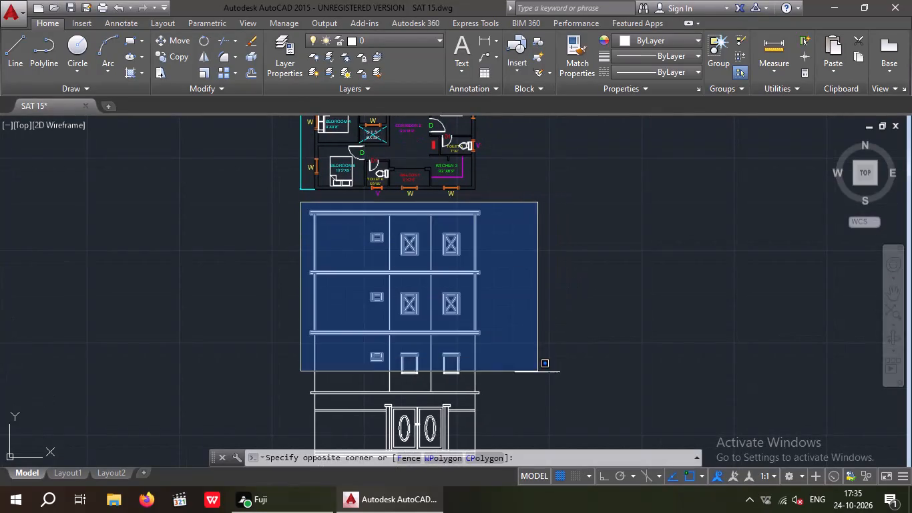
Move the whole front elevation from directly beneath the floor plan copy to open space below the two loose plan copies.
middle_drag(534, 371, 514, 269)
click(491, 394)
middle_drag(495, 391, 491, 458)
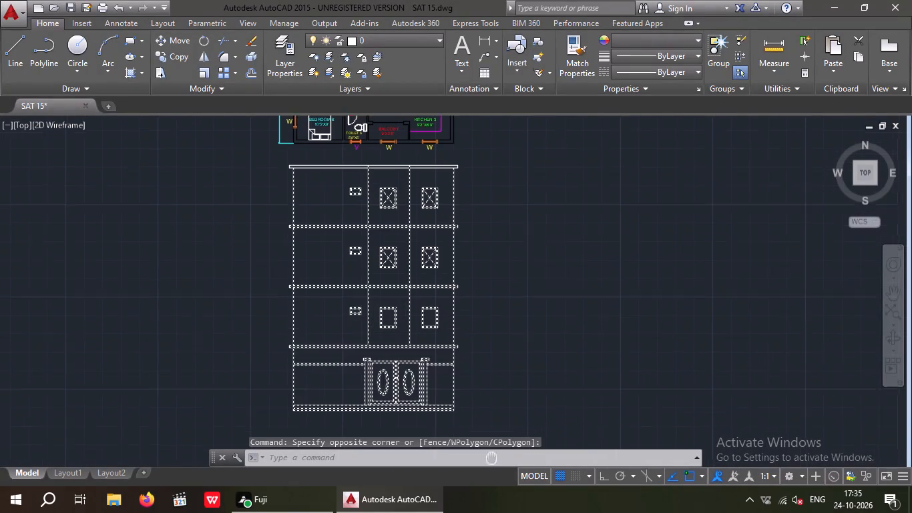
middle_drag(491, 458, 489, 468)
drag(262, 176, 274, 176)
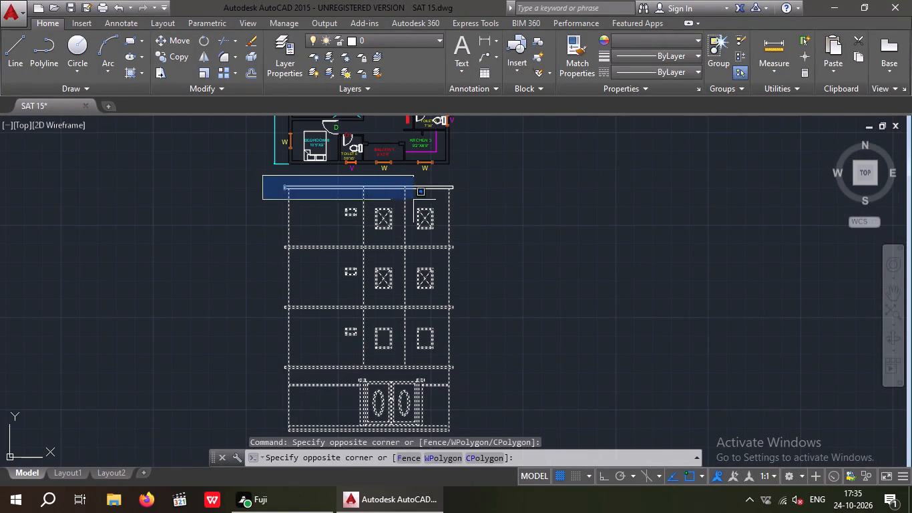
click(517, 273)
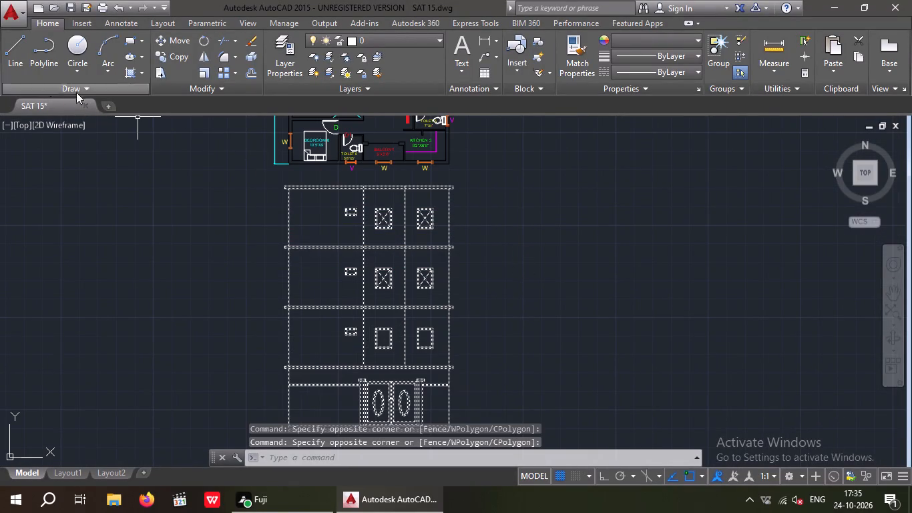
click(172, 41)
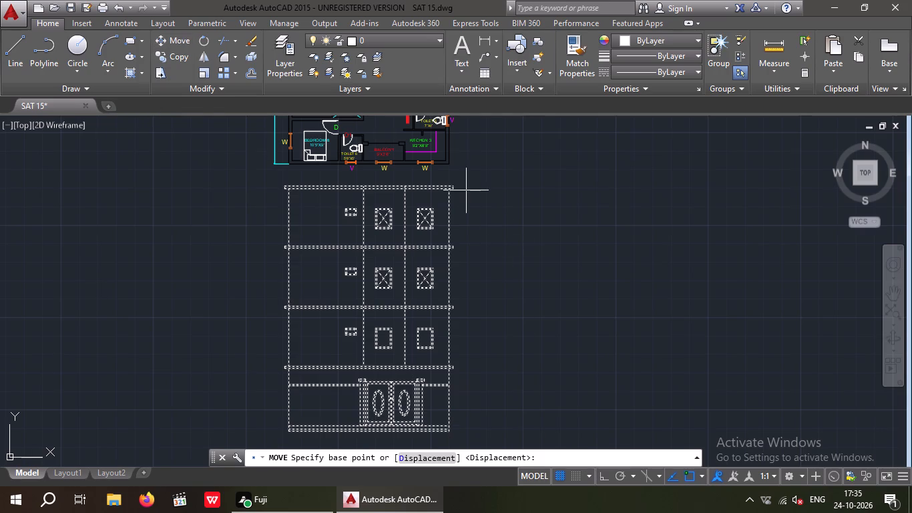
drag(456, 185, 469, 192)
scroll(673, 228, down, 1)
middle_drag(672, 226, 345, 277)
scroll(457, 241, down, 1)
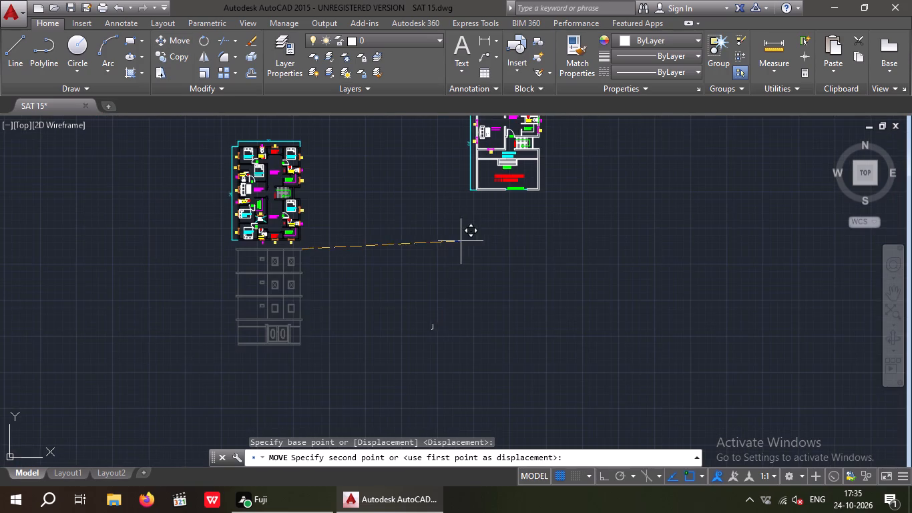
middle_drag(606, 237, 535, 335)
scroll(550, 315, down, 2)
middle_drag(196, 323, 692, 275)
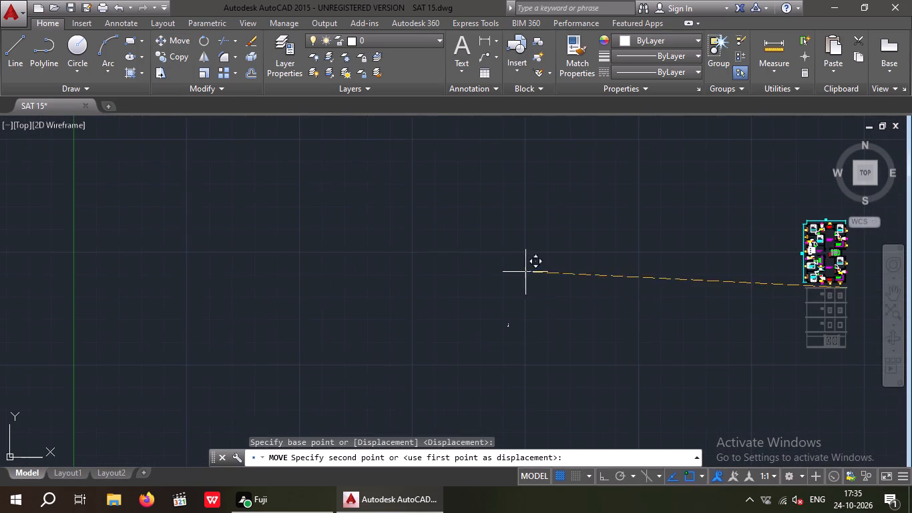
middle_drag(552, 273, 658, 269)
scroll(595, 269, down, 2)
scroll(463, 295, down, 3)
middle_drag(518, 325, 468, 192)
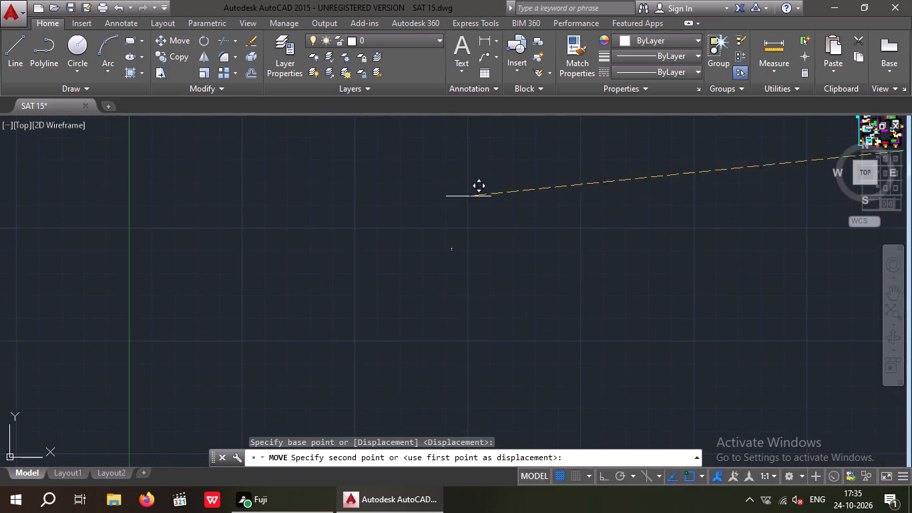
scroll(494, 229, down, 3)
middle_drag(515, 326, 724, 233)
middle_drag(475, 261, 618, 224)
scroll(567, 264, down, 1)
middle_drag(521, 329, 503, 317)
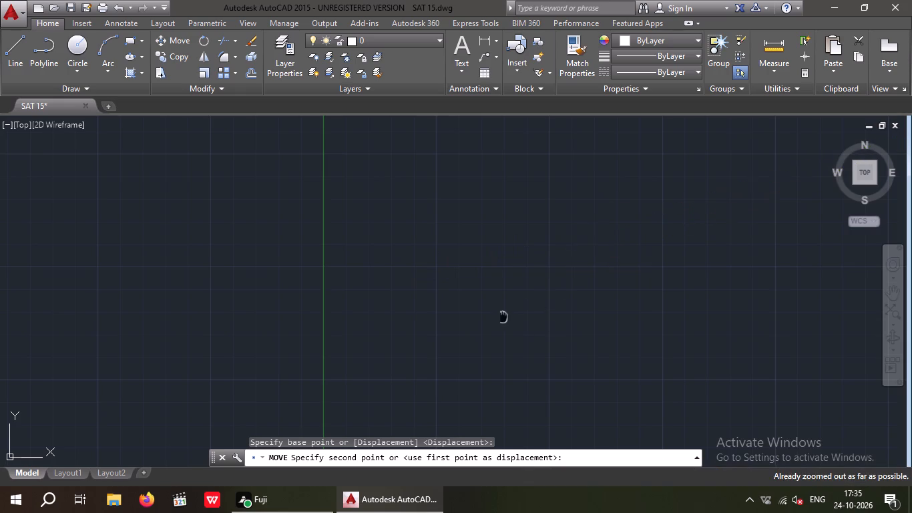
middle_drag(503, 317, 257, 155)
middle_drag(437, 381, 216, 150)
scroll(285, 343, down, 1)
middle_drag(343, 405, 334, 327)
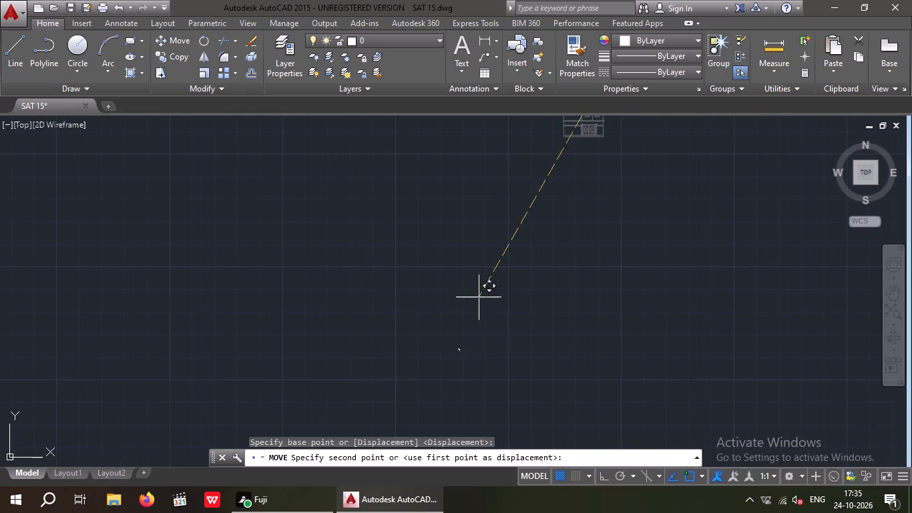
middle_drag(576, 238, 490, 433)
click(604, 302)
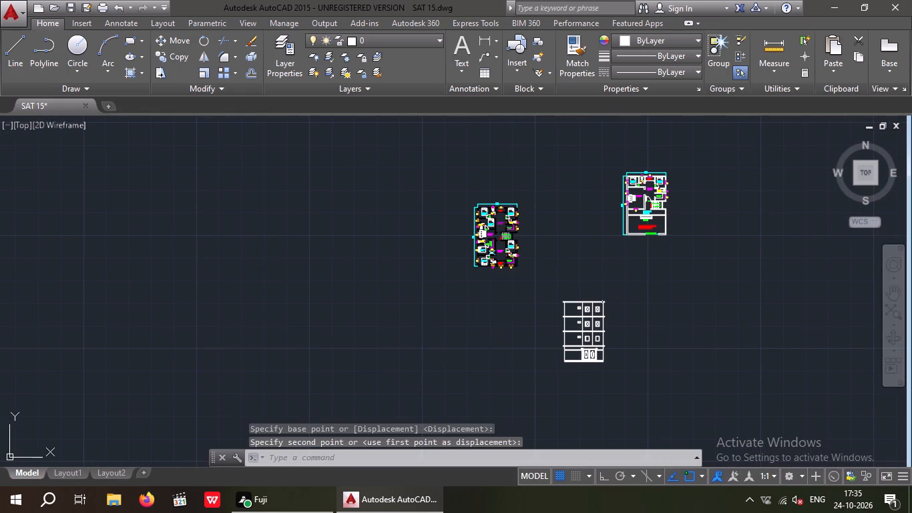
Move the front elevation to the open area east of the labelled floor plans, below and beyond the title table.
scroll(567, 313, down, 3)
middle_drag(396, 331, 450, 420)
middle_drag(398, 339, 340, 396)
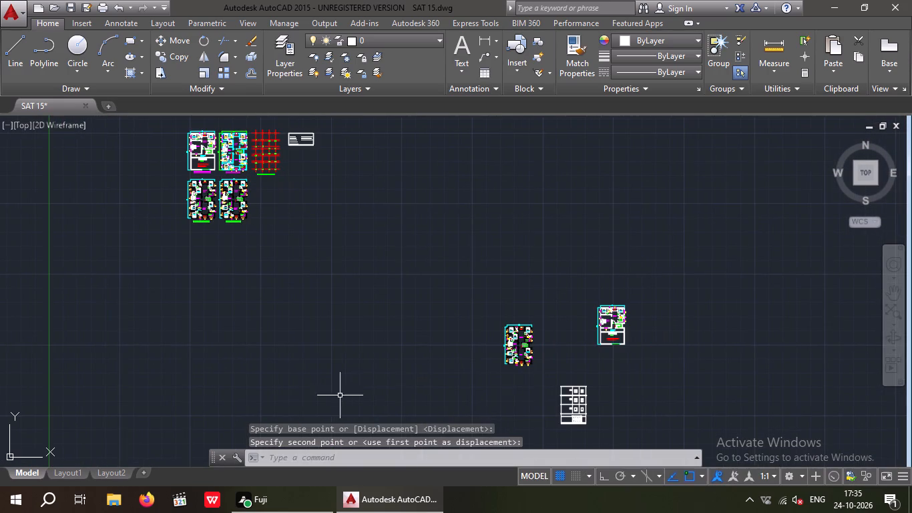
middle_drag(566, 398, 541, 340)
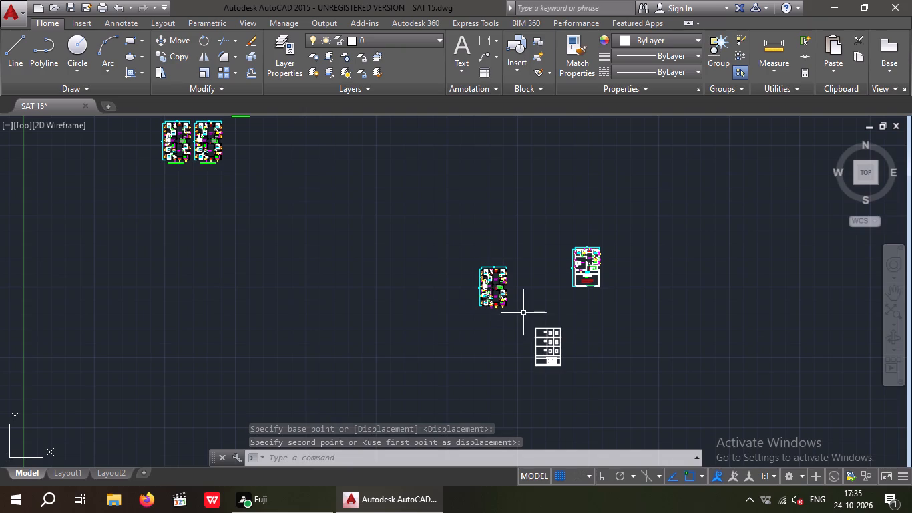
drag(523, 313, 557, 352)
click(601, 410)
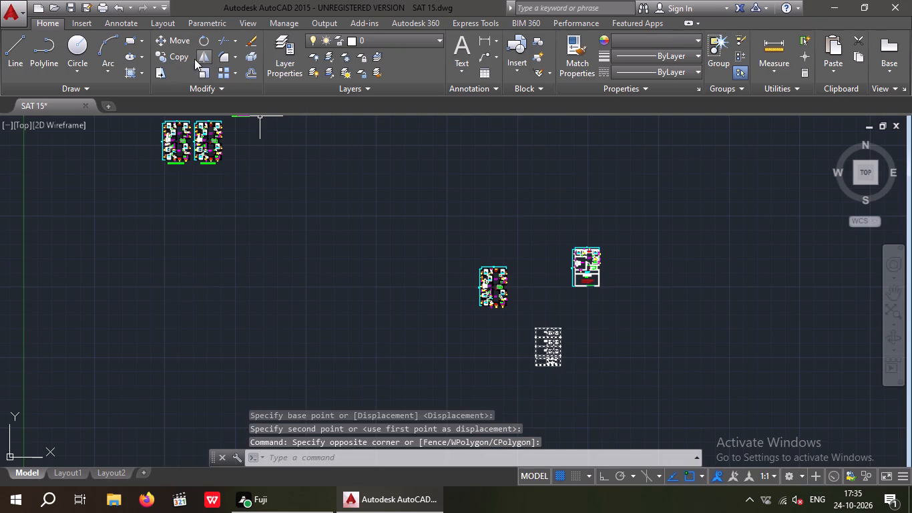
click(176, 37)
scroll(546, 311, up, 2)
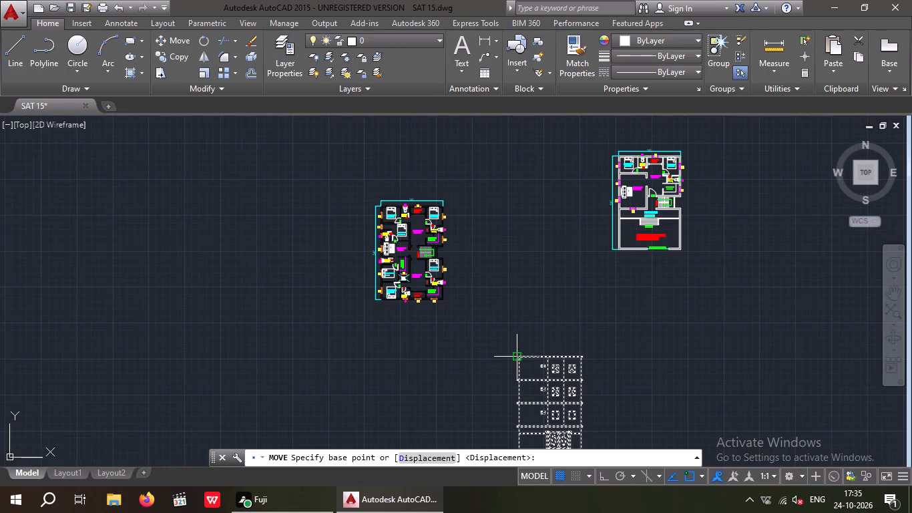
click(517, 354)
middle_drag(230, 255, 670, 502)
middle_drag(330, 291, 412, 467)
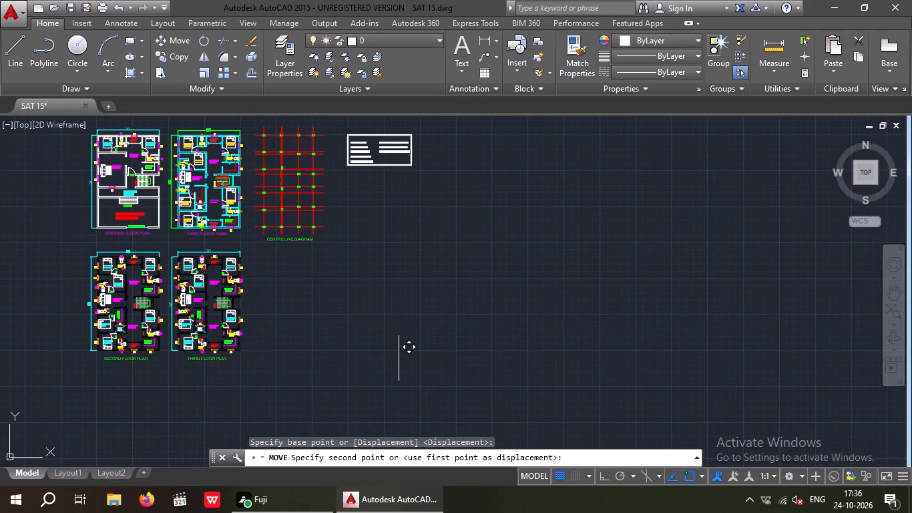
click(501, 249)
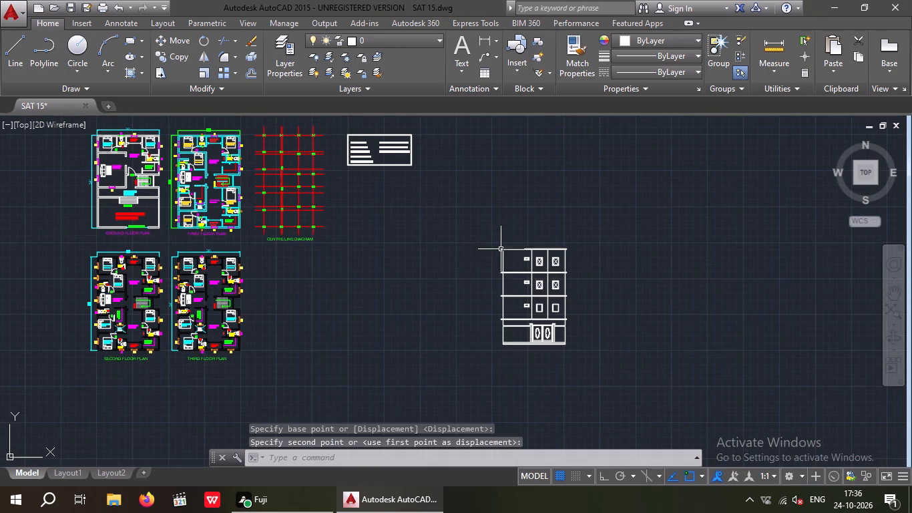
key(Escape)
Move the loose upper-floor plan copy to the east side of the loose plan with the vehicle parking, tops roughly level.
middle_drag(491, 305, 414, 321)
middle_drag(403, 337, 322, 322)
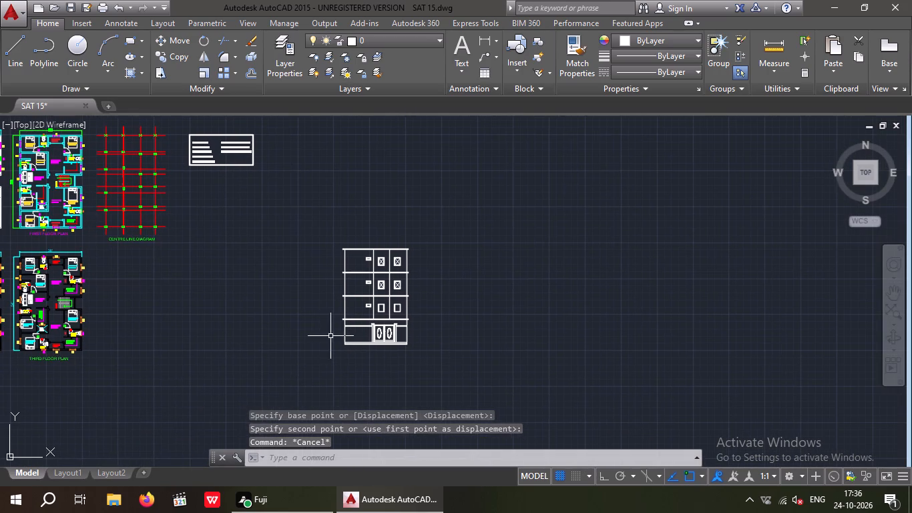
middle_click(371, 369)
scroll(455, 315, down, 2)
middle_drag(592, 394, 462, 293)
scroll(543, 306, down, 3)
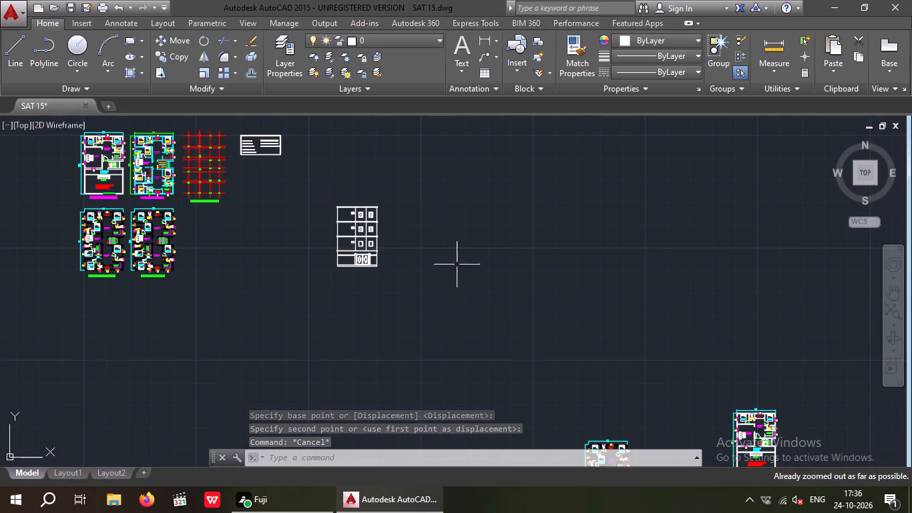
middle_drag(556, 352, 407, 198)
scroll(592, 312, down, 1)
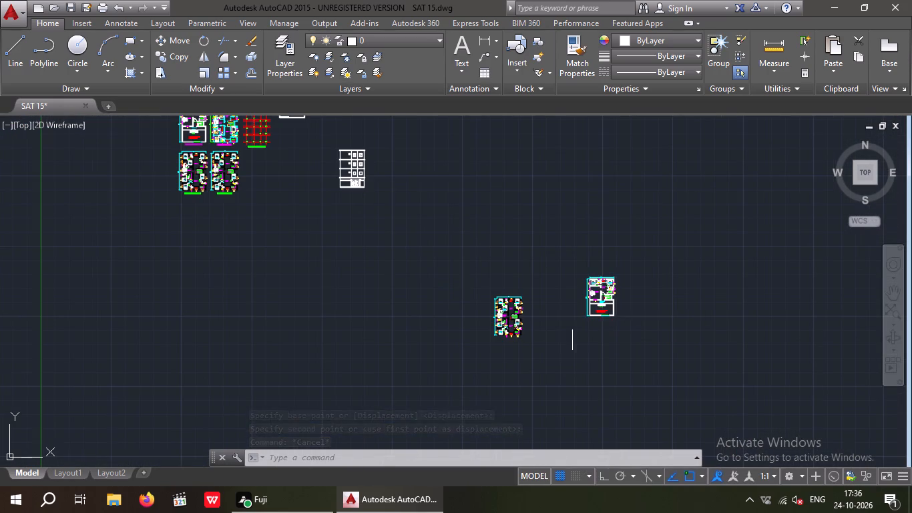
drag(474, 287, 483, 291)
click(557, 369)
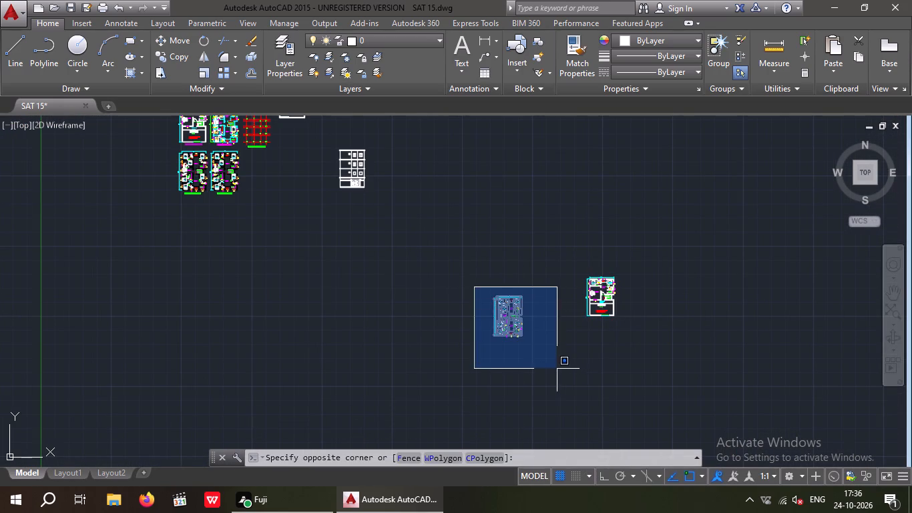
click(181, 39)
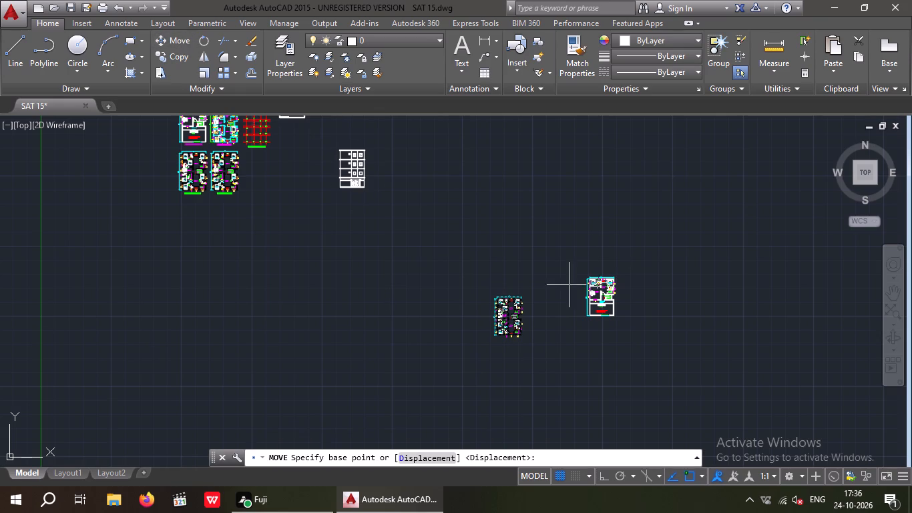
scroll(570, 296, up, 3)
drag(373, 302, 389, 302)
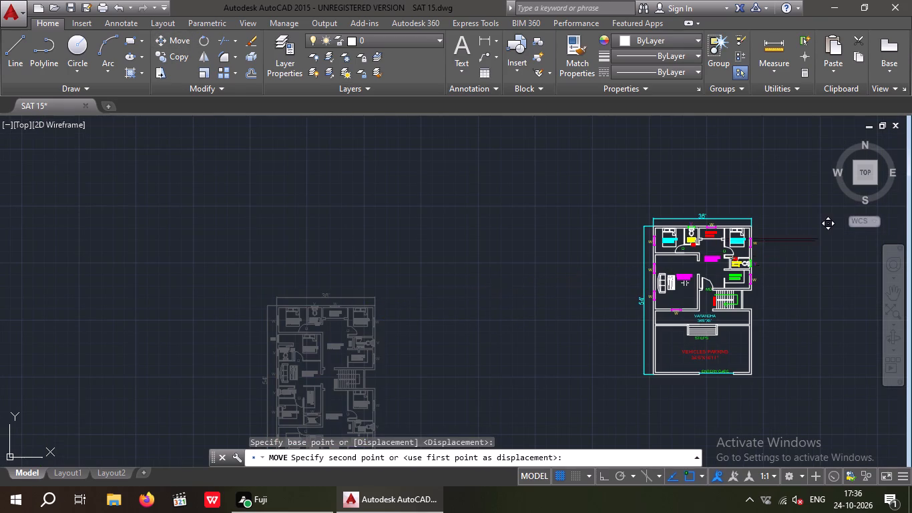
middle_drag(819, 232, 523, 275)
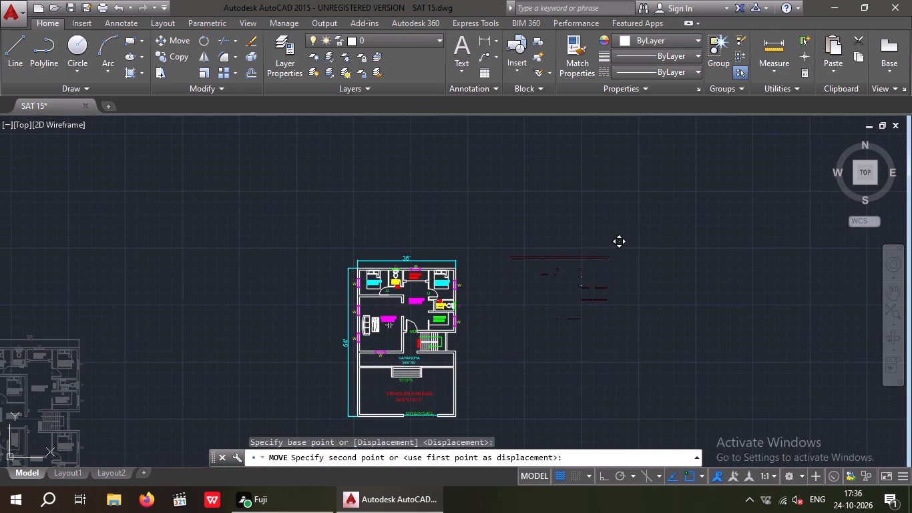
click(609, 252)
Move both loose floor plan copies together to open space farther northeast, well clear of the front elevation.
drag(289, 171, 420, 236)
middle_drag(675, 400, 665, 375)
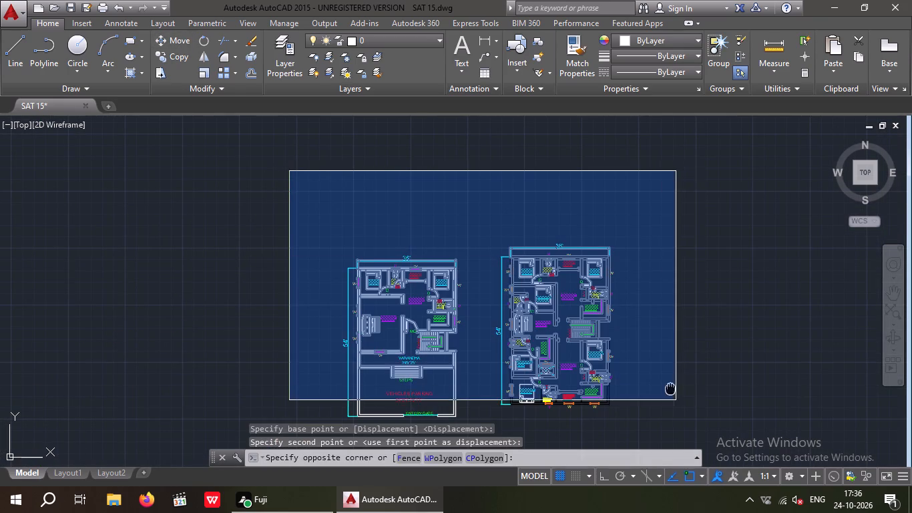
middle_drag(665, 375, 631, 301)
click(622, 348)
middle_drag(594, 323, 584, 436)
scroll(613, 352, down, 3)
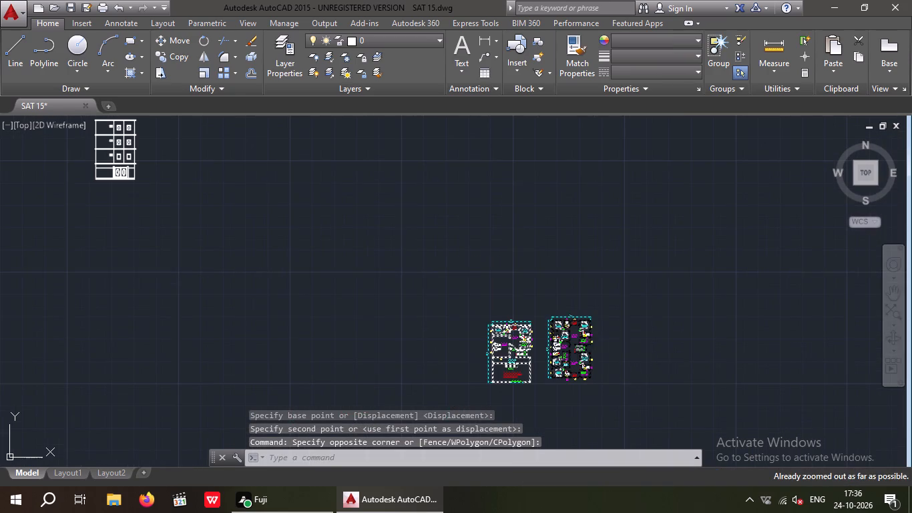
click(184, 41)
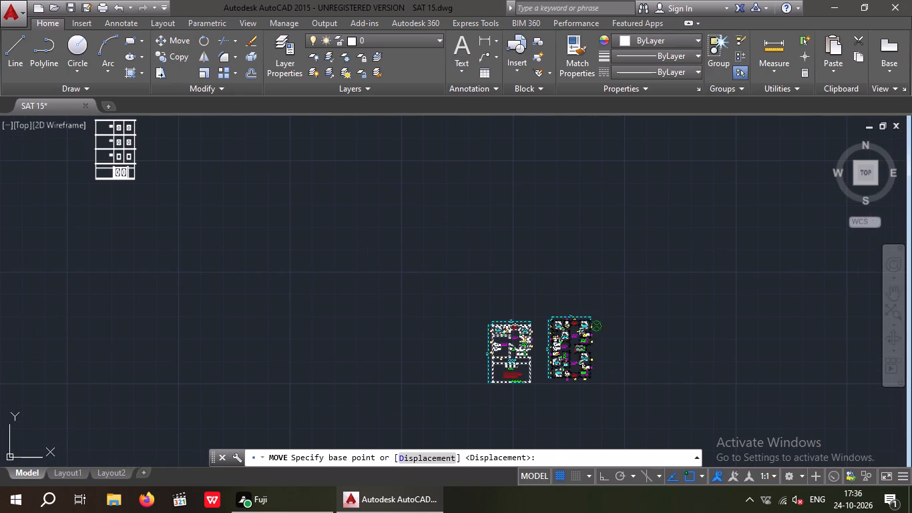
click(594, 311)
scroll(618, 234, down, 1)
middle_drag(614, 244, 545, 365)
scroll(578, 264, down, 4)
middle_drag(598, 241, 574, 292)
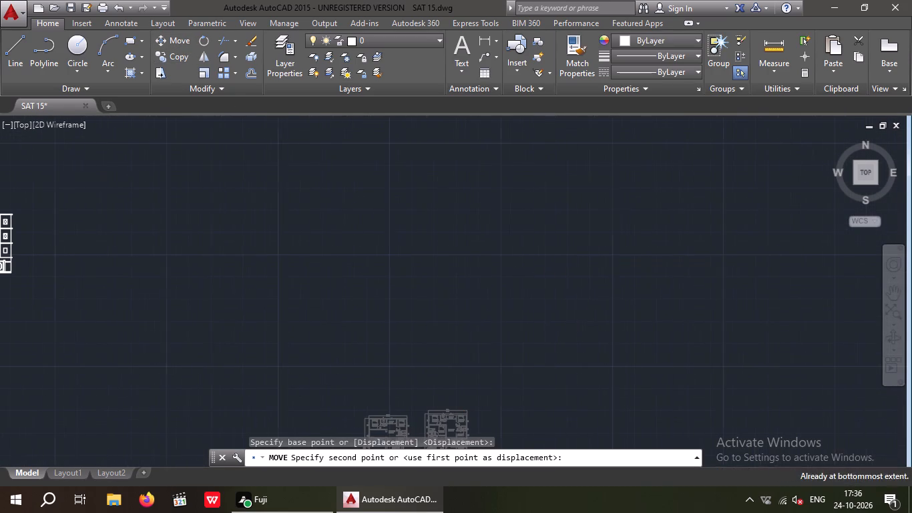
scroll(652, 216, down, 1)
click(780, 147)
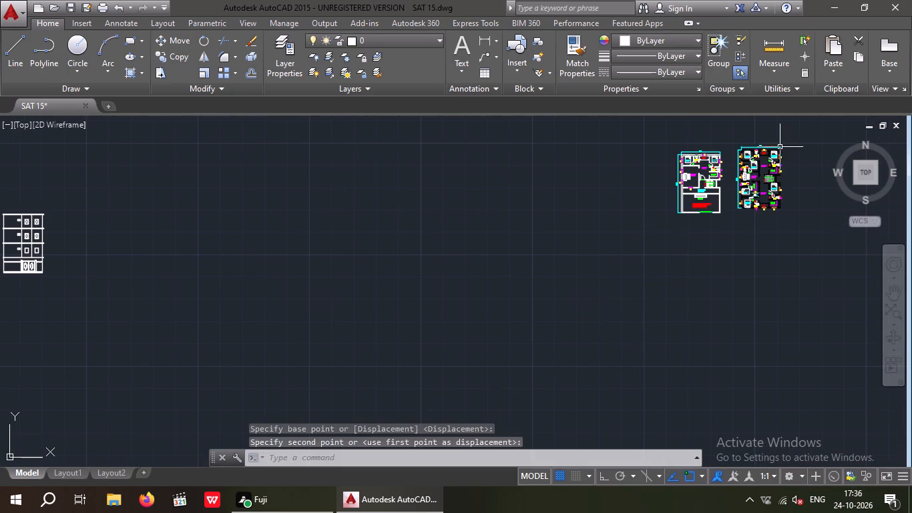
Examine the relocated front elevation and its position relative to the labelled floor plans and centre line diagram.
middle_drag(512, 245, 676, 279)
scroll(636, 271, down, 2)
middle_drag(648, 282, 688, 317)
middle_drag(278, 311, 338, 311)
scroll(263, 232, up, 3)
middle_drag(316, 252, 230, 290)
middle_drag(252, 281, 294, 273)
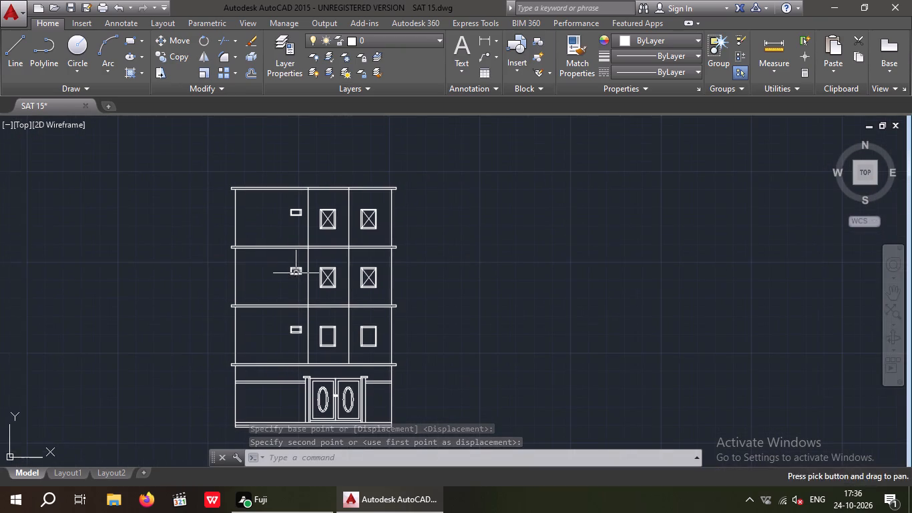
middle_drag(296, 275, 296, 318)
scroll(312, 279, down, 3)
middle_drag(202, 305, 379, 305)
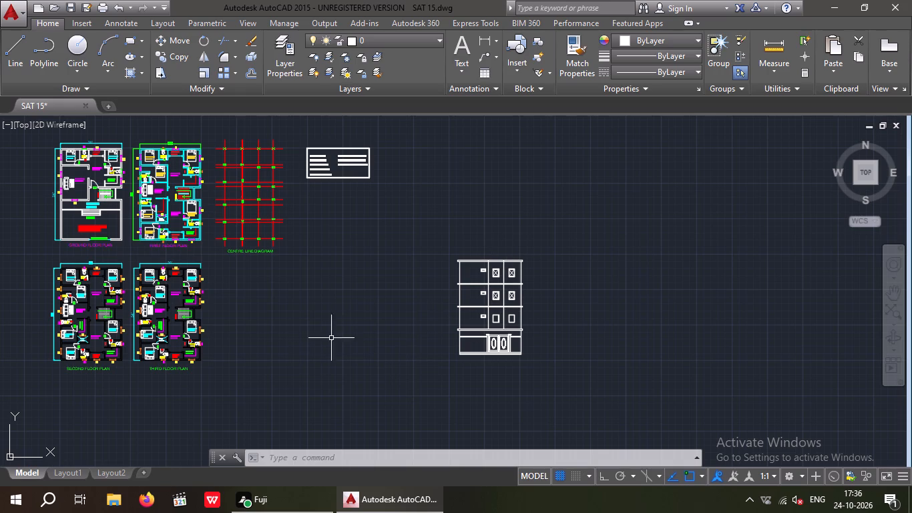
middle_drag(337, 336, 323, 356)
scroll(492, 333, up, 2)
middle_drag(473, 384, 367, 317)
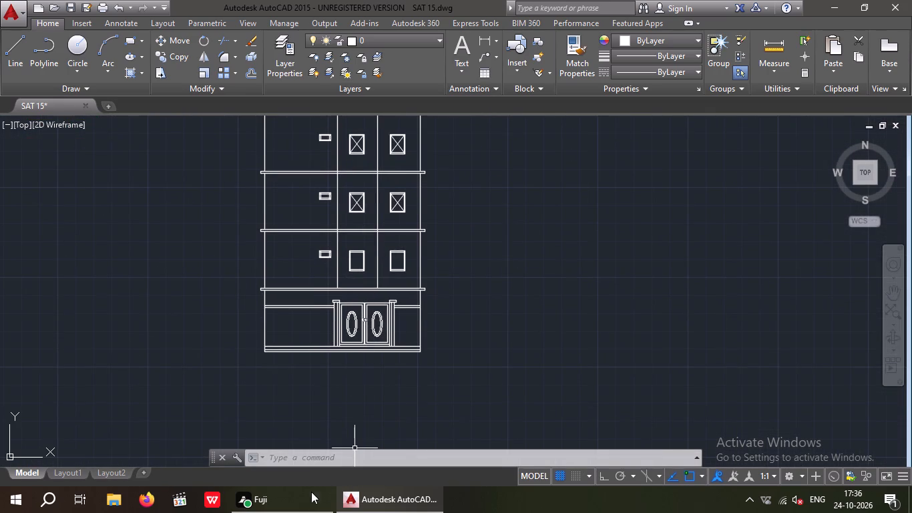
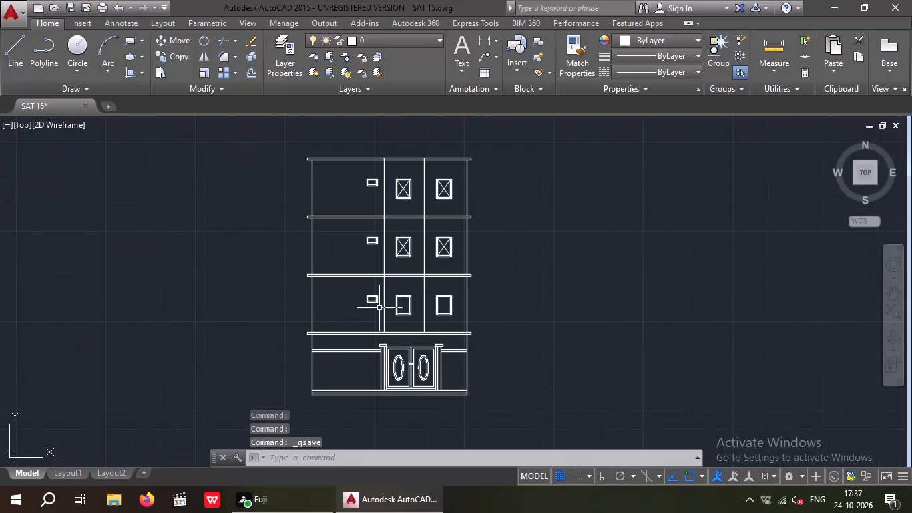
Draw a vertical guide line about 91'-3" long upward from the top of the front elevation's west wall, with Ortho on.
middle_drag(427, 305, 467, 290)
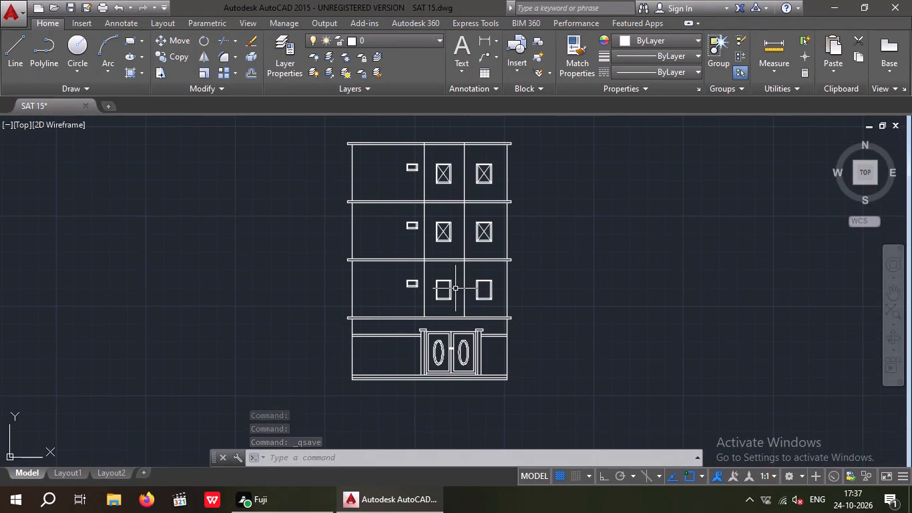
middle_drag(505, 336, 503, 347)
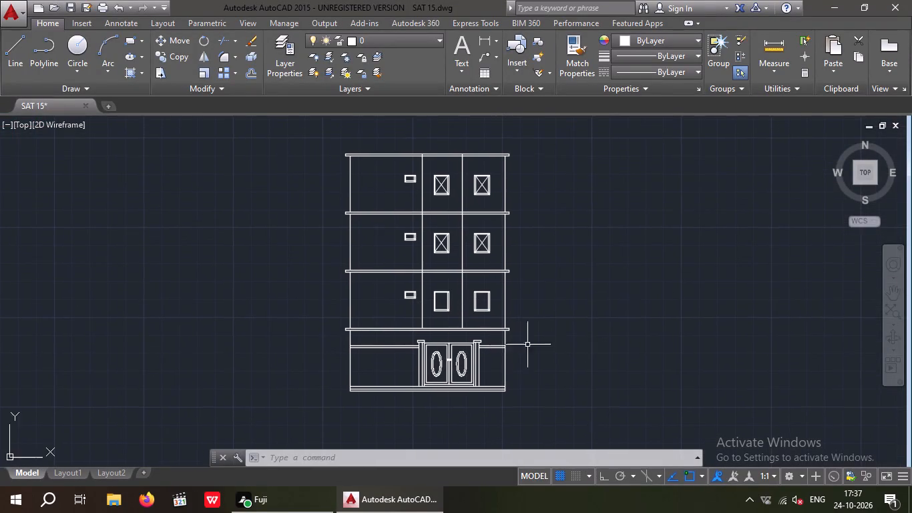
scroll(582, 306, down, 1)
middle_drag(578, 318, 564, 405)
middle_drag(644, 301, 512, 293)
scroll(531, 270, down, 2)
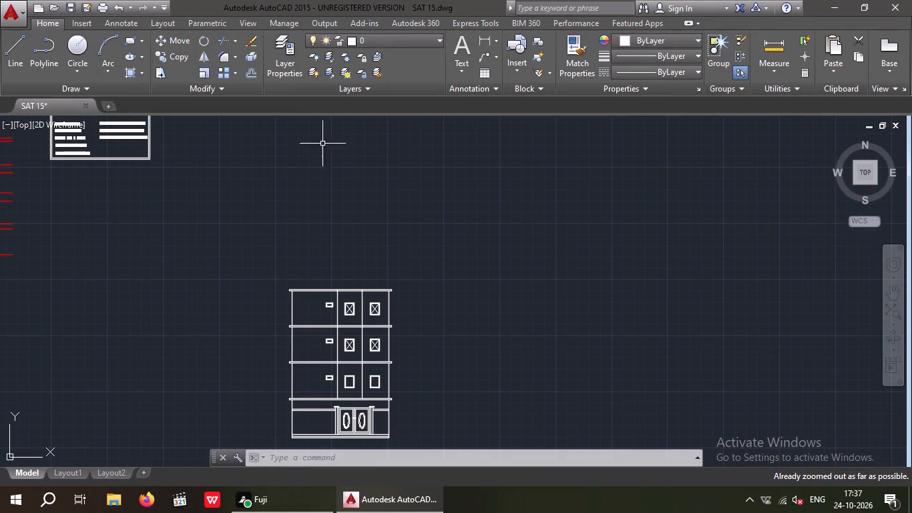
click(17, 52)
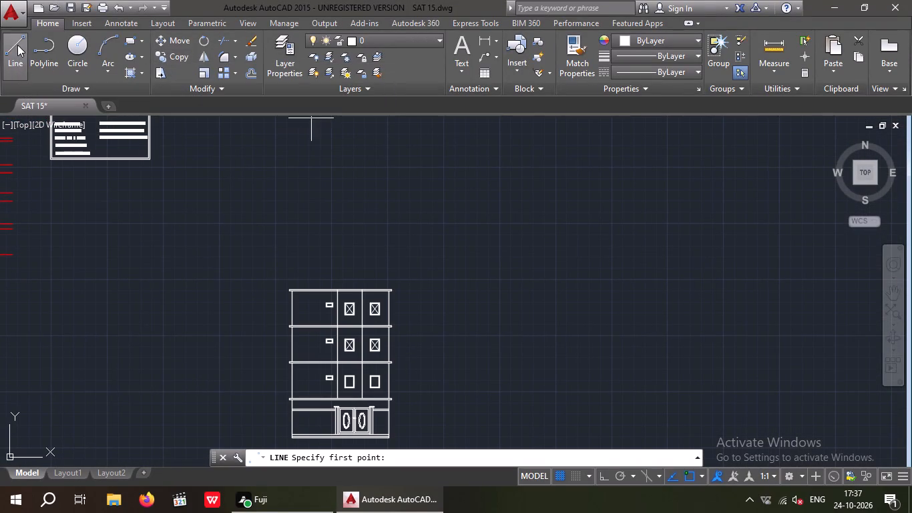
scroll(292, 276, up, 2)
drag(288, 312, 288, 308)
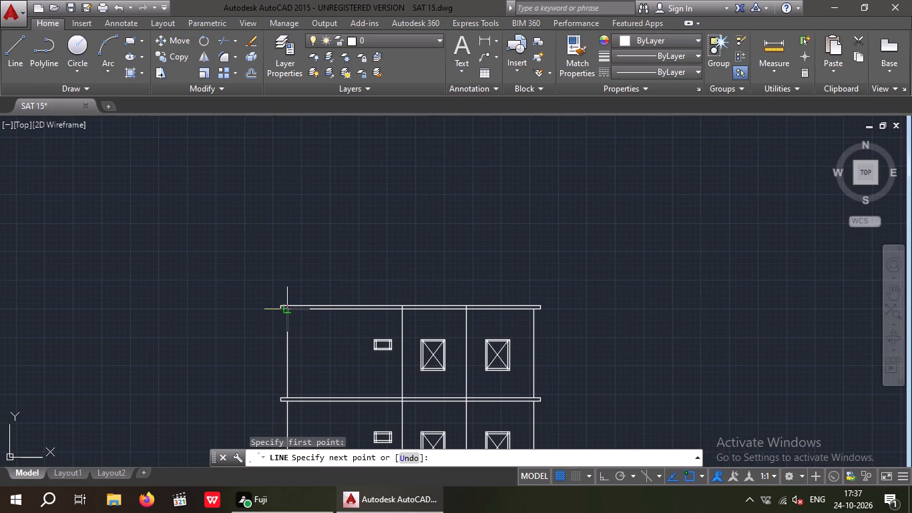
drag(288, 308, 289, 304)
middle_drag(290, 206, 272, 308)
scroll(285, 216, down, 2)
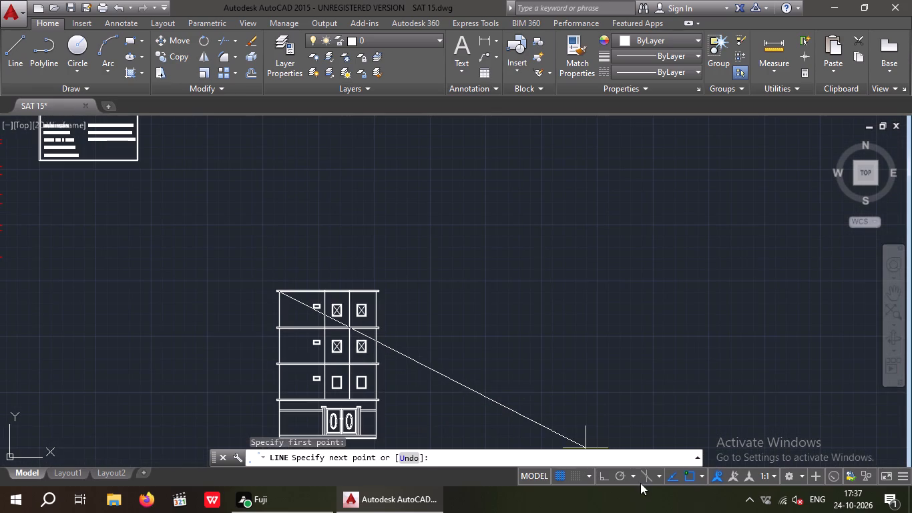
drag(602, 481, 592, 468)
middle_drag(370, 174, 344, 340)
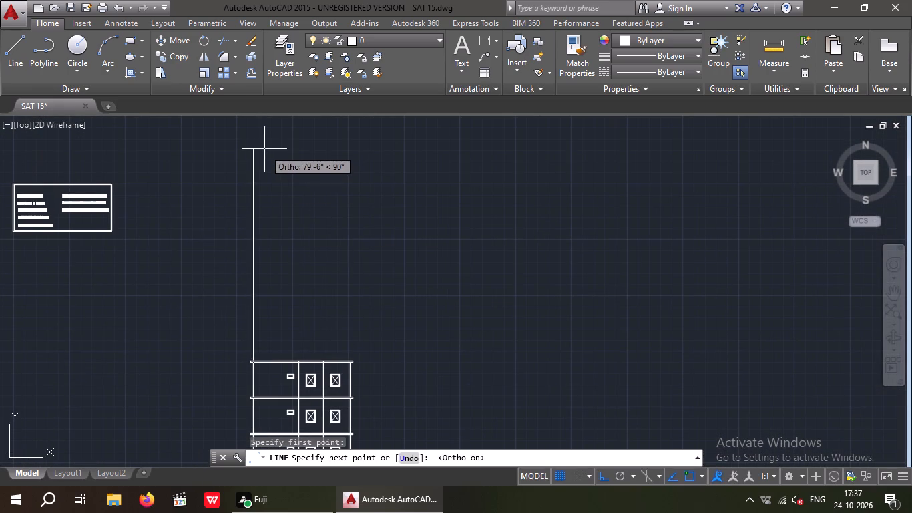
middle_click(260, 140)
middle_drag(262, 134, 262, 170)
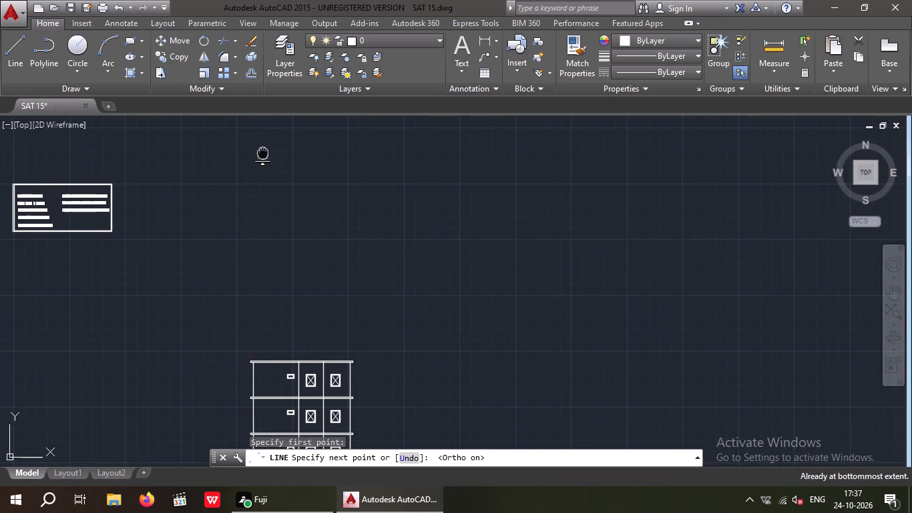
middle_drag(262, 170, 272, 281)
middle_drag(276, 216, 284, 289)
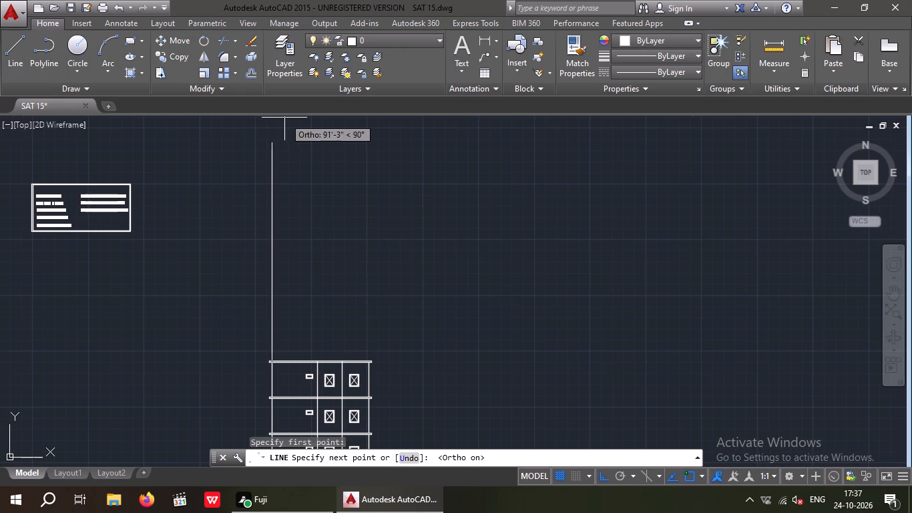
click(284, 118)
scroll(384, 233, down, 3)
key(Escape)
Move the loose upper-floor plan copy west, away from the parking plan copy and closer to the front elevation, with Ortho off.
scroll(478, 196, down, 2)
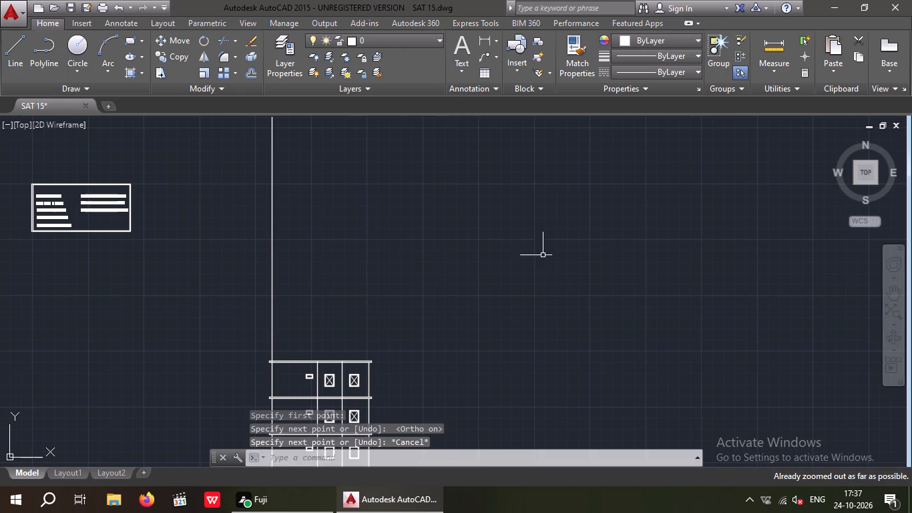
middle_drag(624, 288, 309, 192)
scroll(406, 189, down, 5)
middle_drag(537, 235, 557, 106)
middle_drag(836, 281, 189, 297)
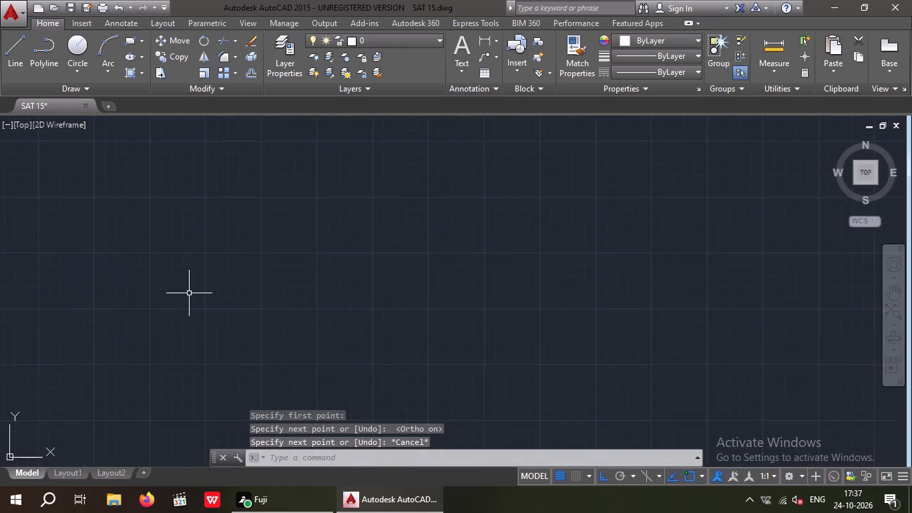
scroll(597, 333, down, 1)
middle_drag(590, 327, 169, 180)
middle_drag(400, 192, 389, 506)
middle_drag(527, 266, 468, 370)
drag(451, 150, 504, 170)
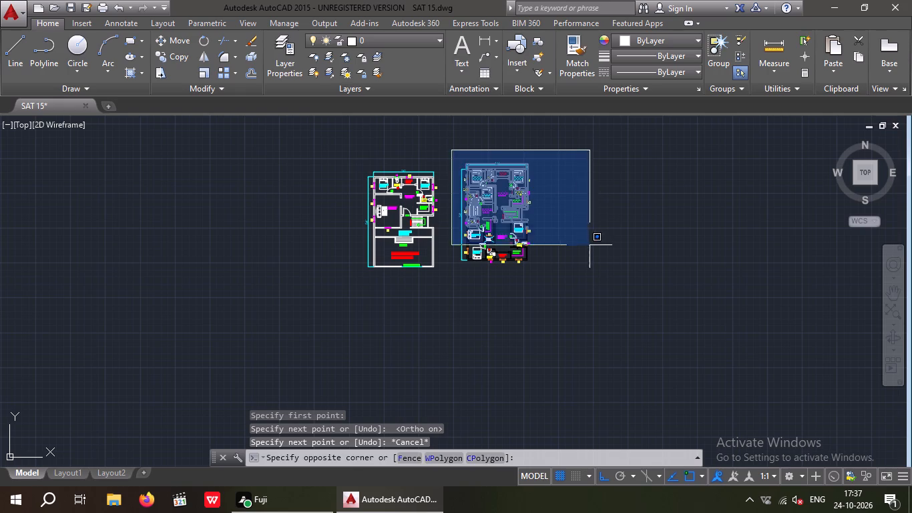
click(574, 285)
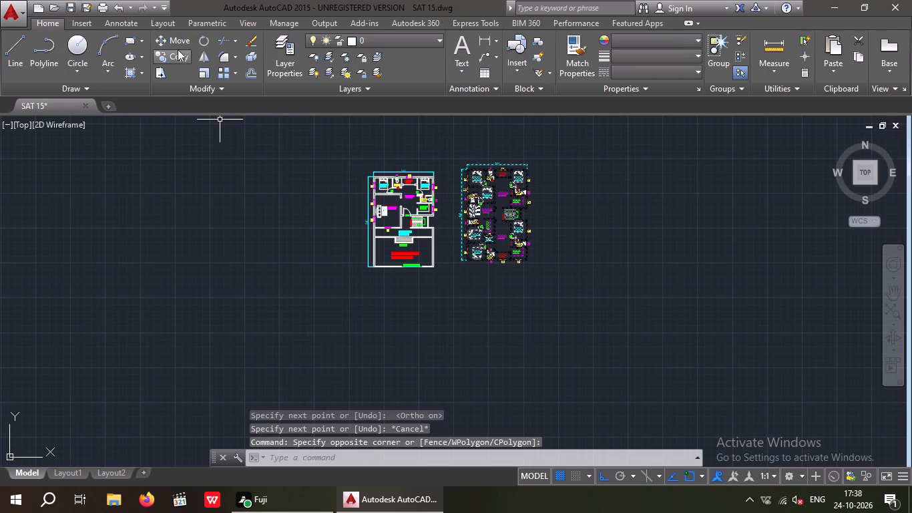
click(176, 42)
scroll(465, 164, up, 4)
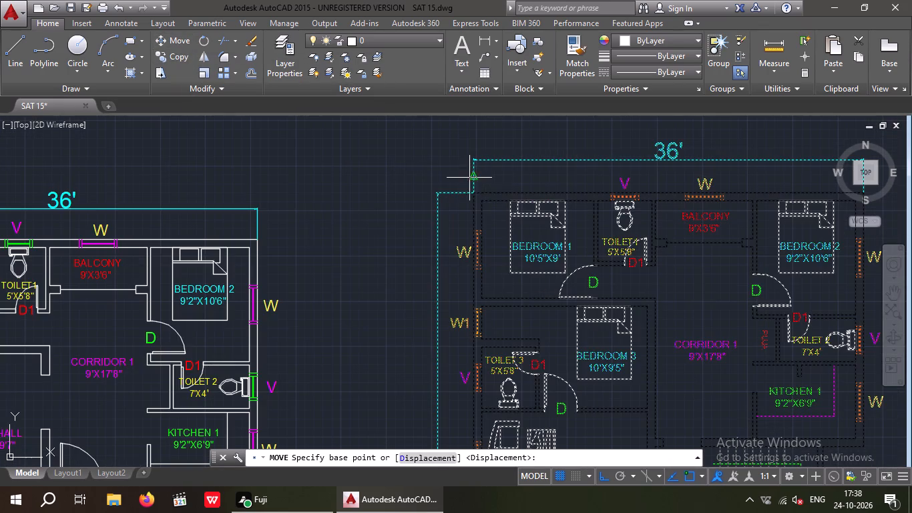
click(471, 192)
scroll(430, 187, down, 2)
middle_drag(405, 186, 749, 214)
scroll(57, 206, down, 2)
middle_drag(210, 207, 794, 248)
middle_drag(204, 239, 777, 314)
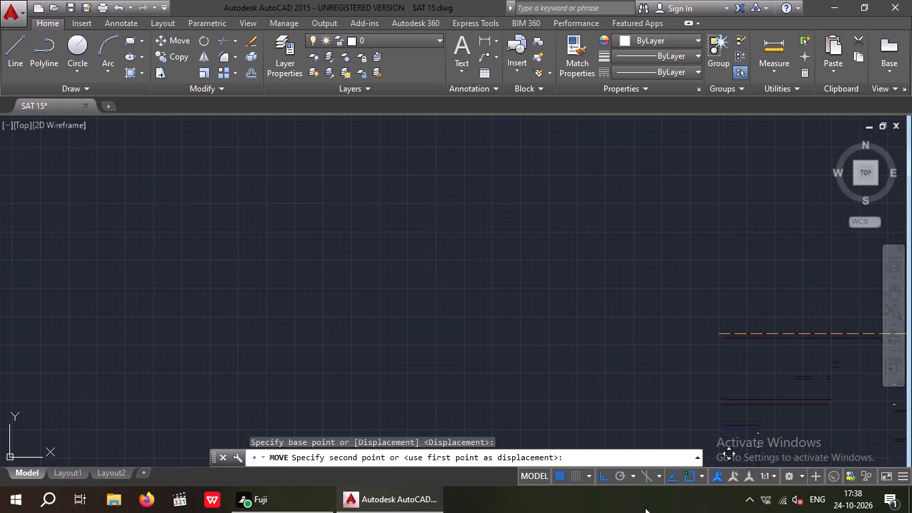
click(607, 480)
scroll(437, 301, down, 1)
middle_drag(444, 301, 774, 371)
scroll(461, 278, down, 3)
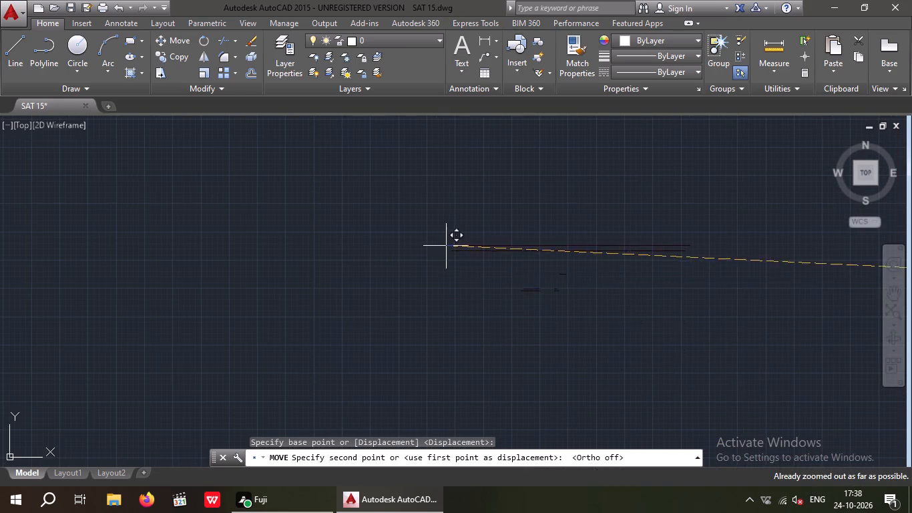
middle_drag(584, 212, 671, 171)
scroll(359, 226, down, 1)
middle_drag(455, 192, 812, 150)
scroll(626, 202, down, 2)
middle_drag(577, 246, 783, 250)
middle_drag(711, 274, 770, 371)
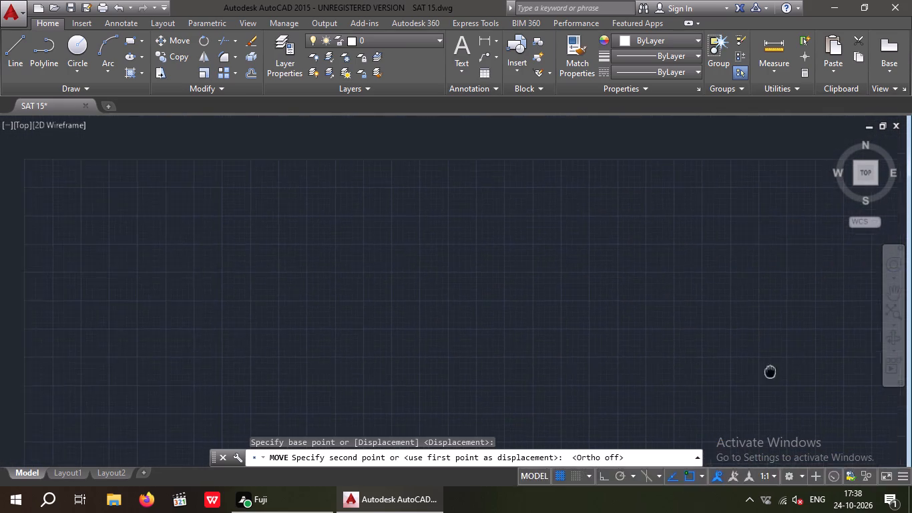
middle_drag(770, 371, 731, 492)
middle_drag(293, 114, 535, 406)
middle_drag(369, 165, 509, 304)
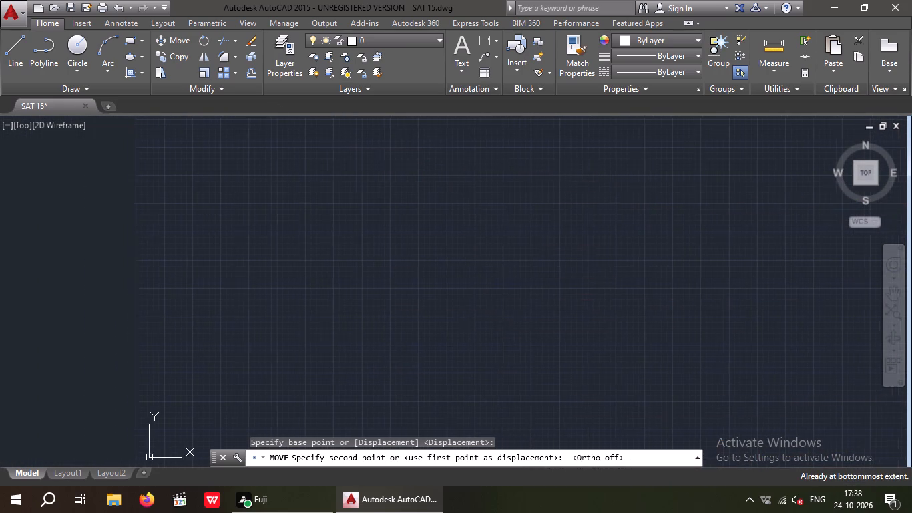
middle_drag(509, 304, 319, 175)
scroll(355, 185, down, 2)
click(607, 228)
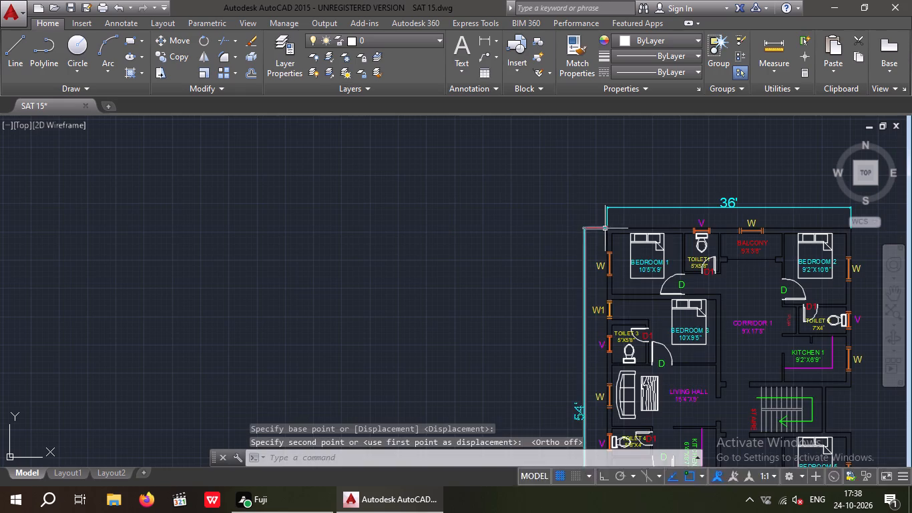
Move the upper-floor plan copy directly above the front elevation, placing its northwest outer wall corner on the vertical guide line.
scroll(519, 204, down, 4)
middle_drag(424, 240, 541, 169)
middle_drag(424, 240, 492, 105)
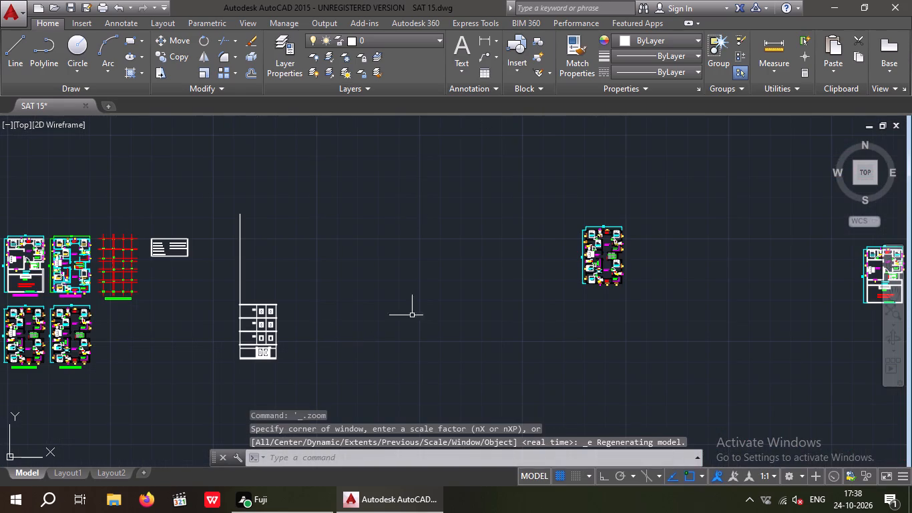
drag(535, 202, 607, 229)
click(666, 357)
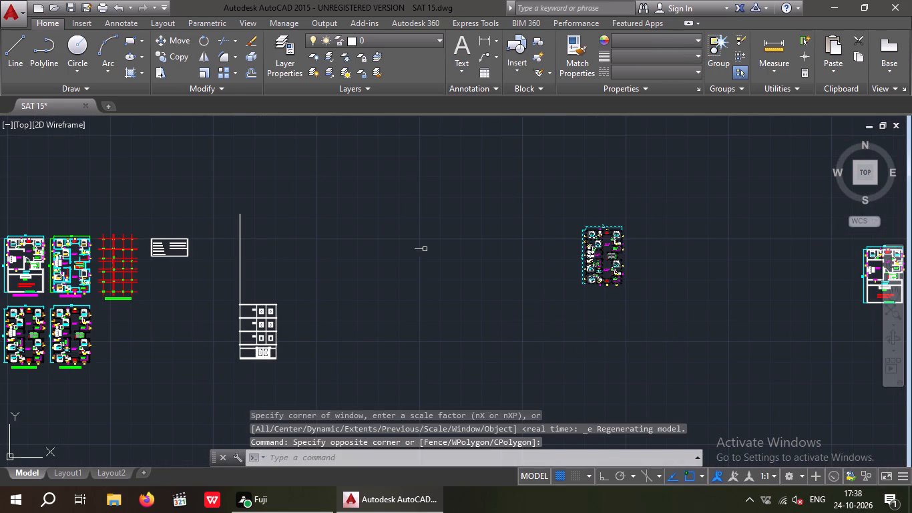
click(177, 41)
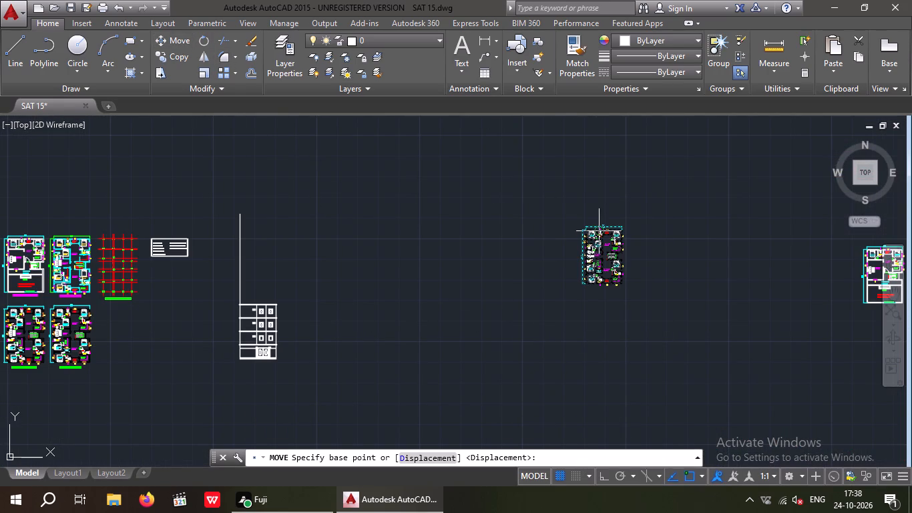
scroll(582, 228, up, 2)
drag(592, 232, 573, 238)
middle_drag(381, 254, 553, 203)
scroll(522, 214, down, 3)
scroll(369, 235, up, 3)
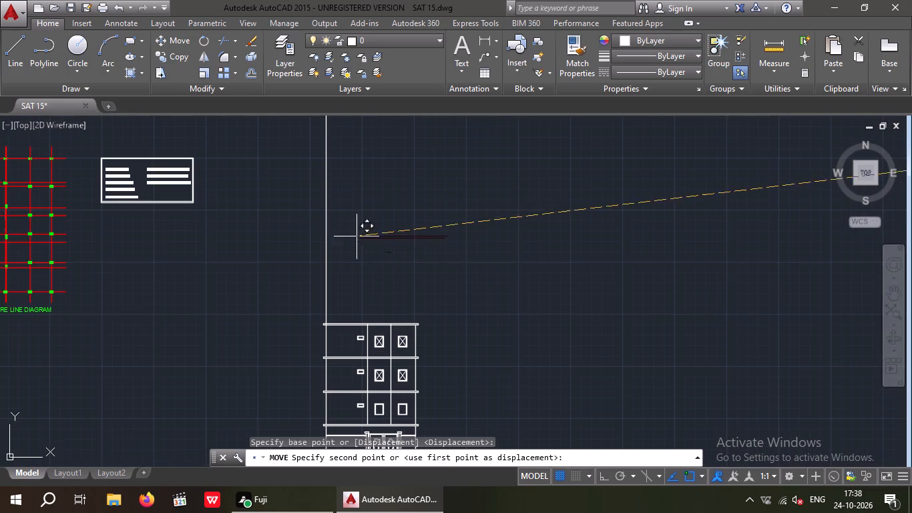
scroll(328, 194, up, 1)
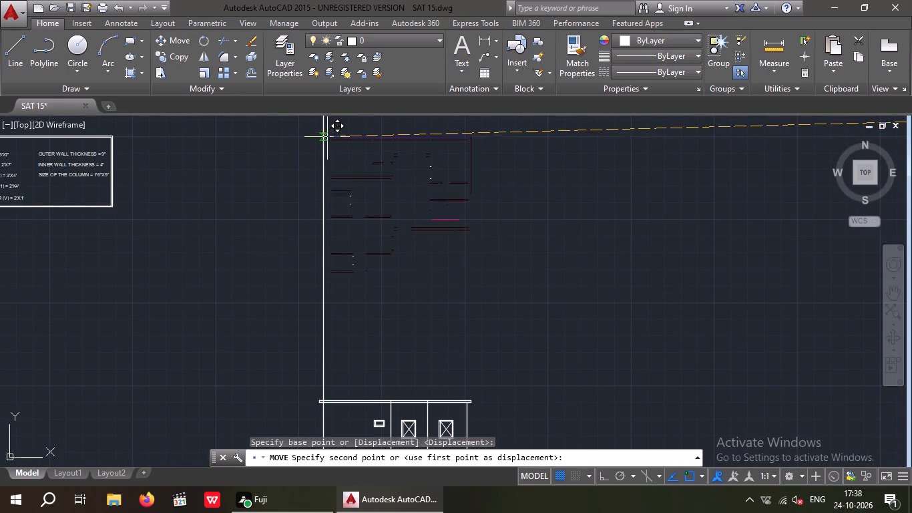
click(322, 139)
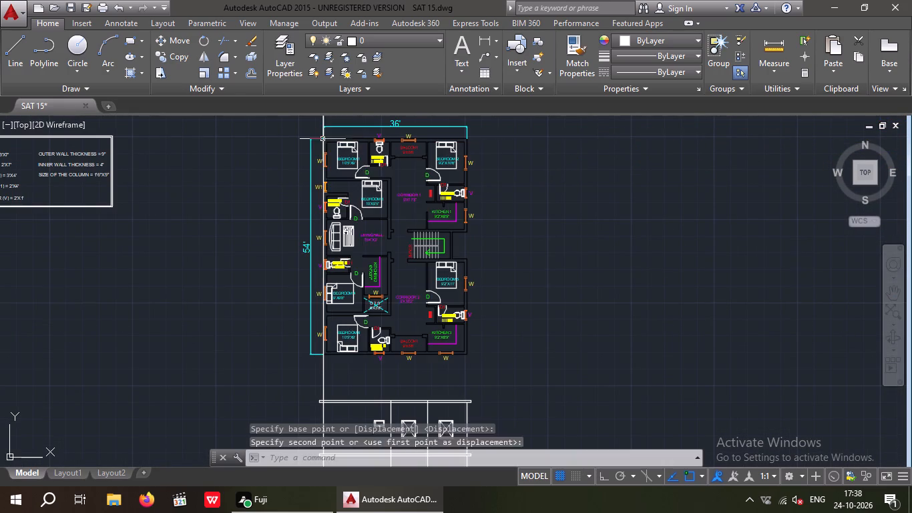
key(Escape)
Add two vertical construction lines through the staircase's east wall outer face and its west wall end, crossing plan and elevation.
middle_drag(354, 235, 344, 182)
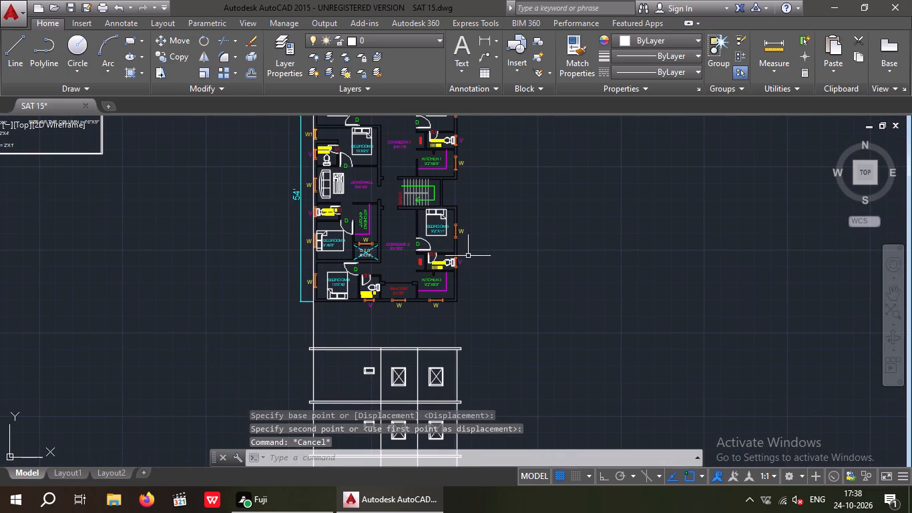
scroll(473, 248, down, 1)
middle_drag(465, 263, 408, 335)
key(x)
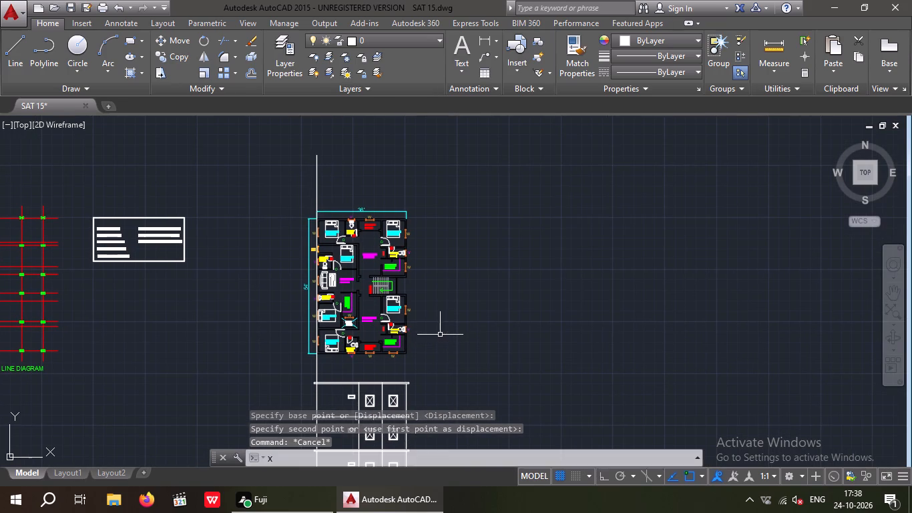
key(l)
key(space)
text(V)
key(space)
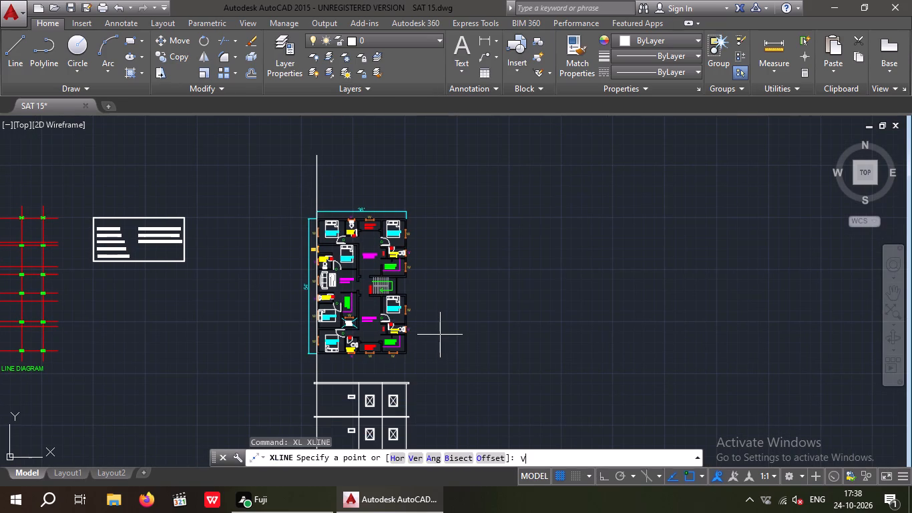
scroll(393, 298, up, 2)
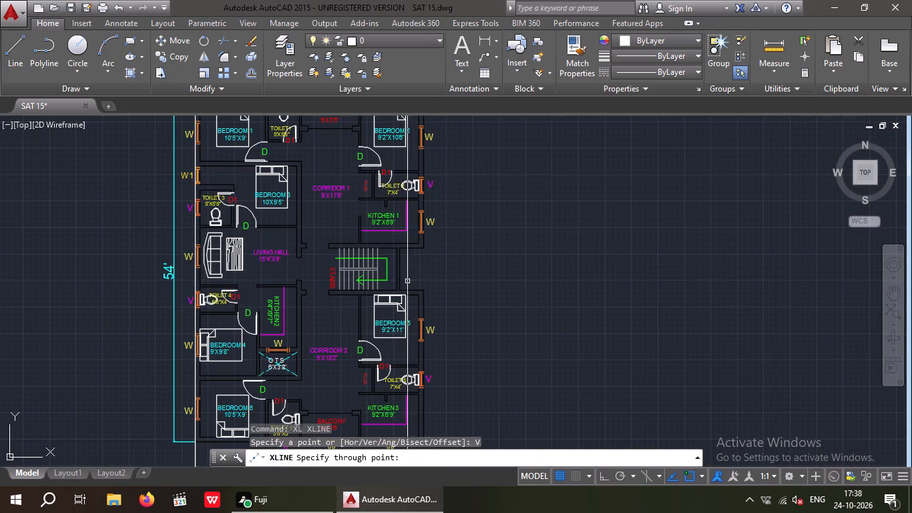
scroll(405, 283, up, 3)
click(374, 307)
scroll(403, 254, down, 2)
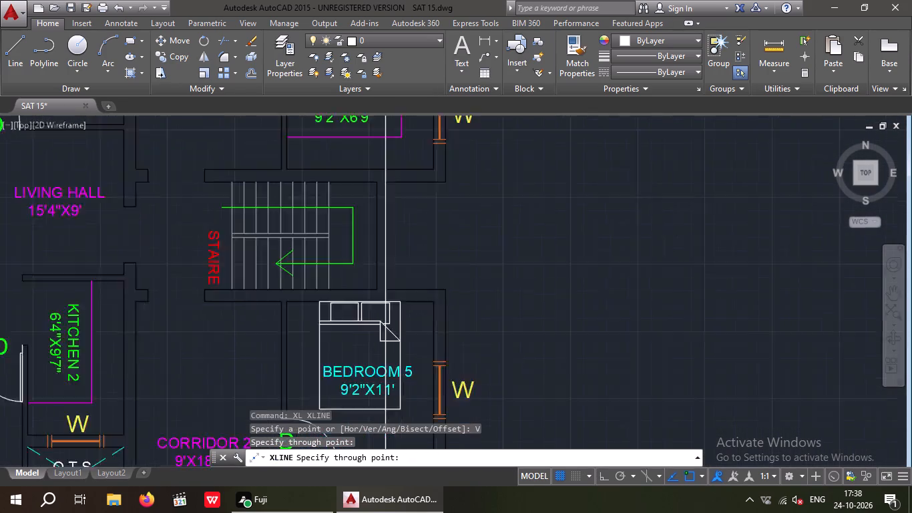
scroll(403, 254, down, 1)
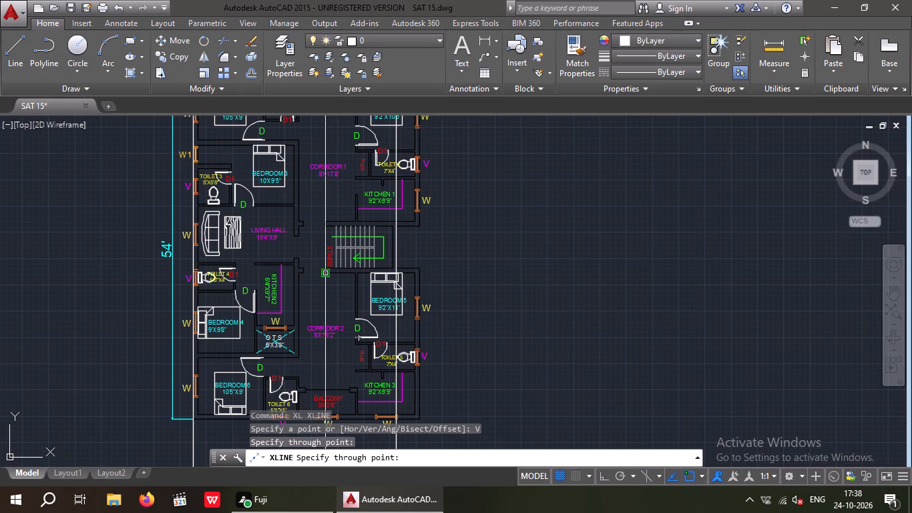
click(326, 276)
scroll(328, 234, down, 3)
middle_drag(398, 320, 408, 182)
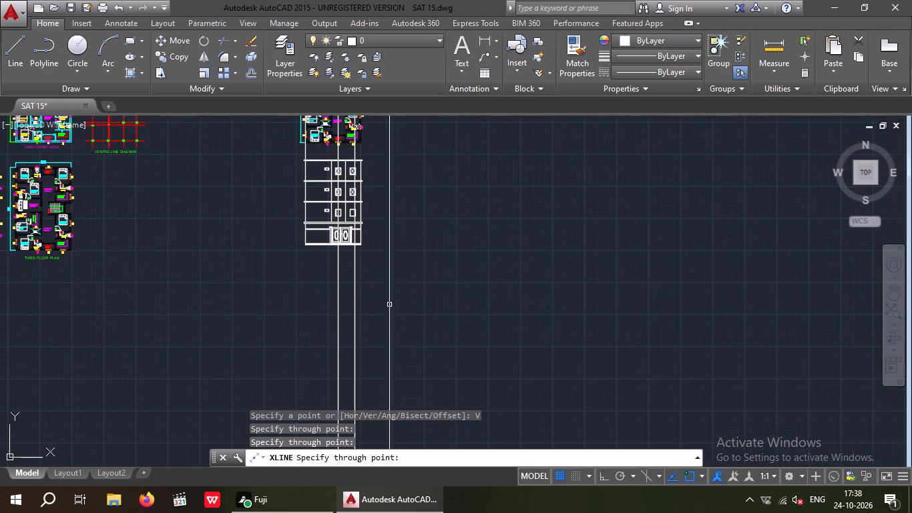
middle_drag(387, 299, 415, 137)
scroll(415, 137, down, 2)
middle_drag(413, 167, 314, 458)
scroll(323, 377, up, 2)
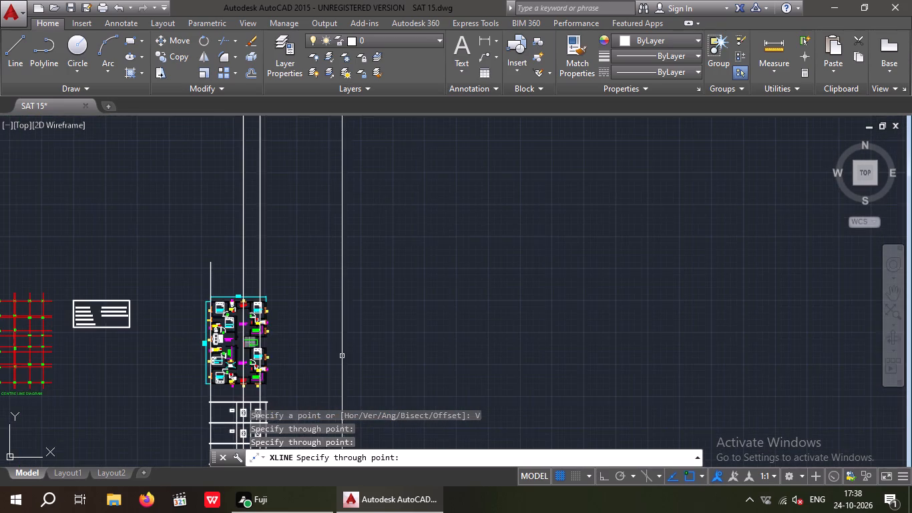
middle_drag(336, 364, 400, 311)
key(Escape)
key(Escape)
middle_drag(357, 355, 437, 270)
scroll(404, 345, up, 2)
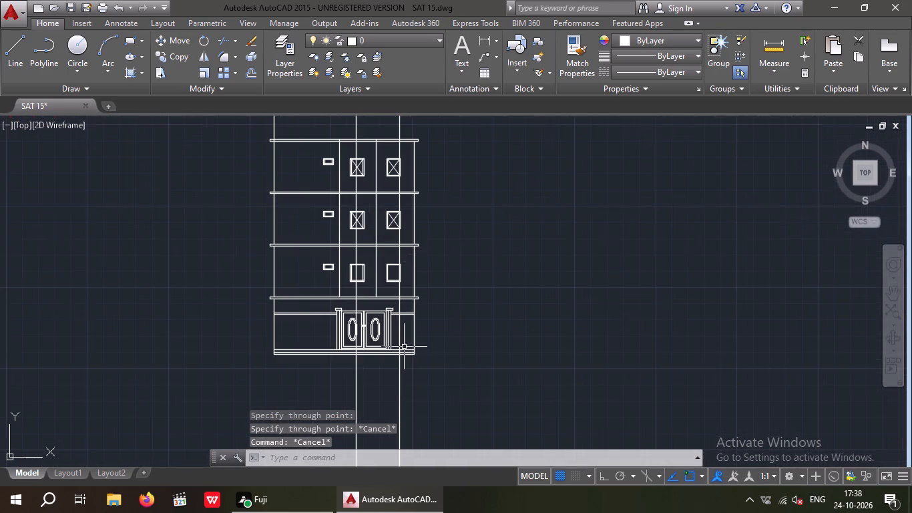
middle_drag(407, 375, 407, 496)
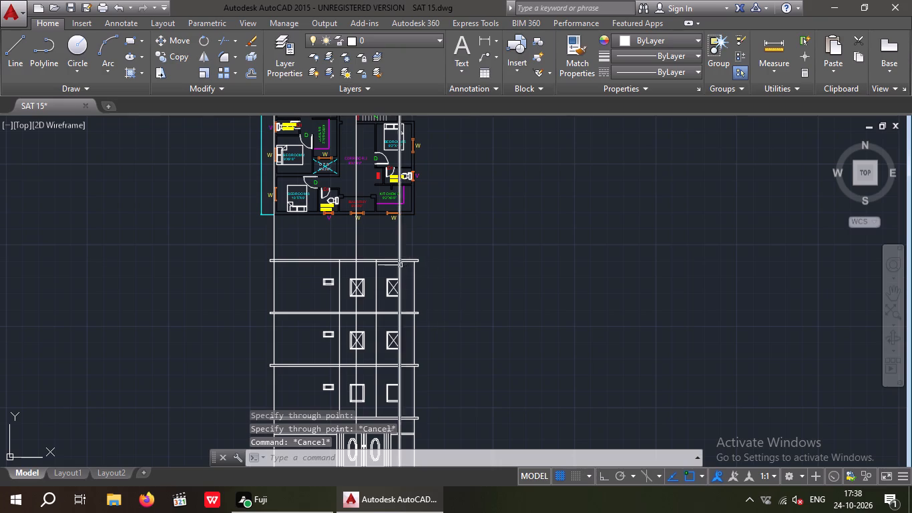
Offset the top line of the front elevation's roof slab 8' upward.
scroll(399, 265, up, 2)
middle_drag(493, 266, 499, 299)
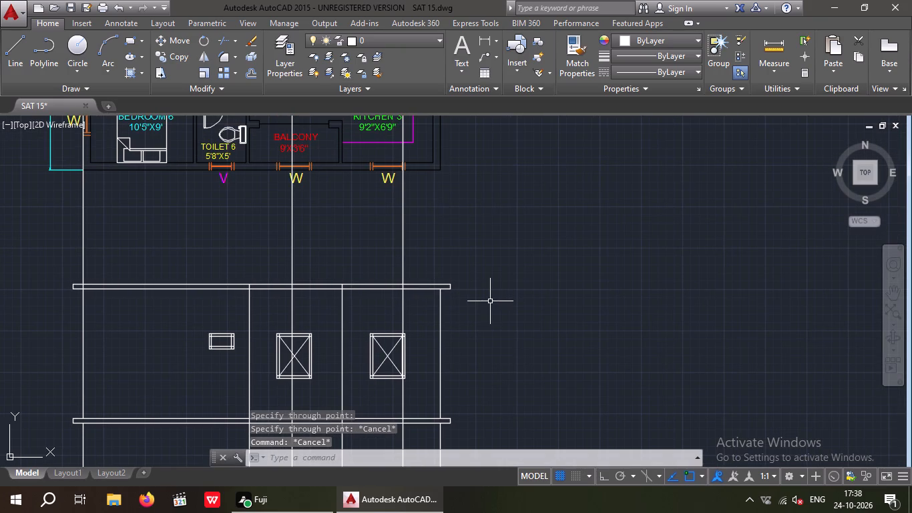
key(Escape)
key(Escape)
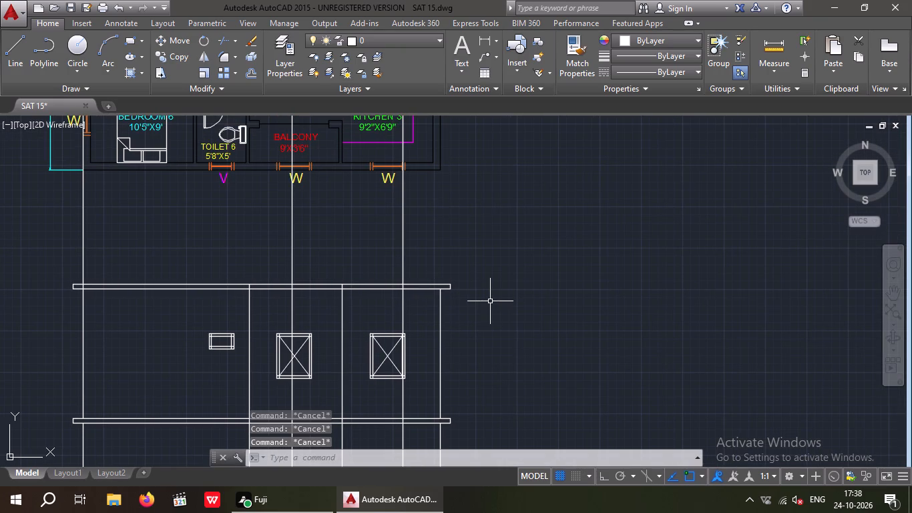
key(o)
key(Return)
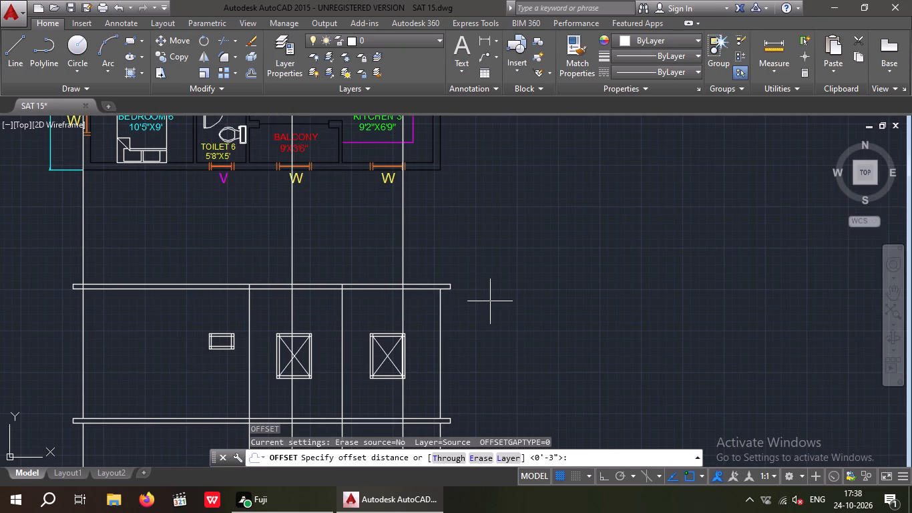
text(8')
key(Return)
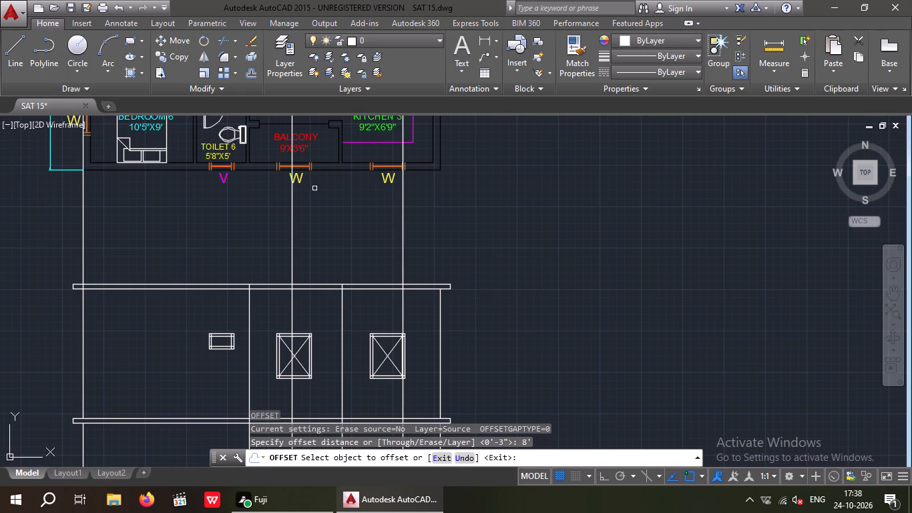
drag(369, 285, 367, 272)
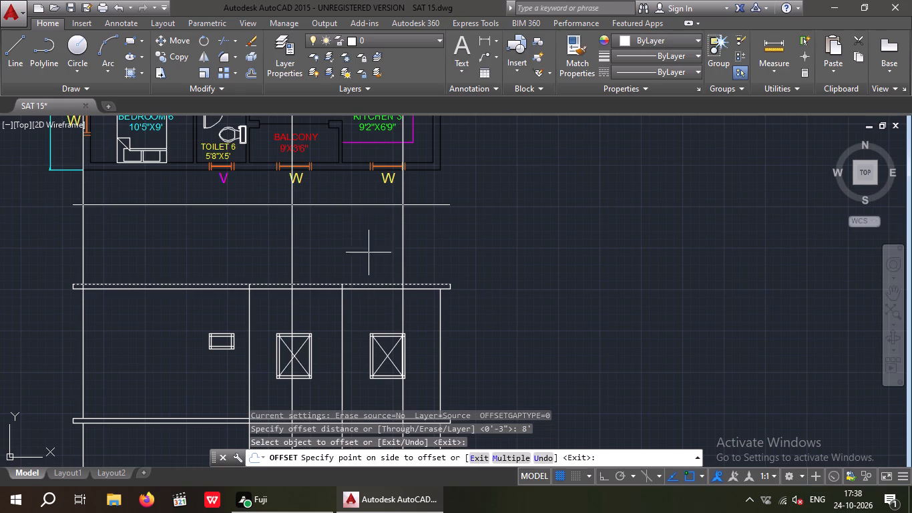
click(369, 245)
key(Escape)
key(Escape)
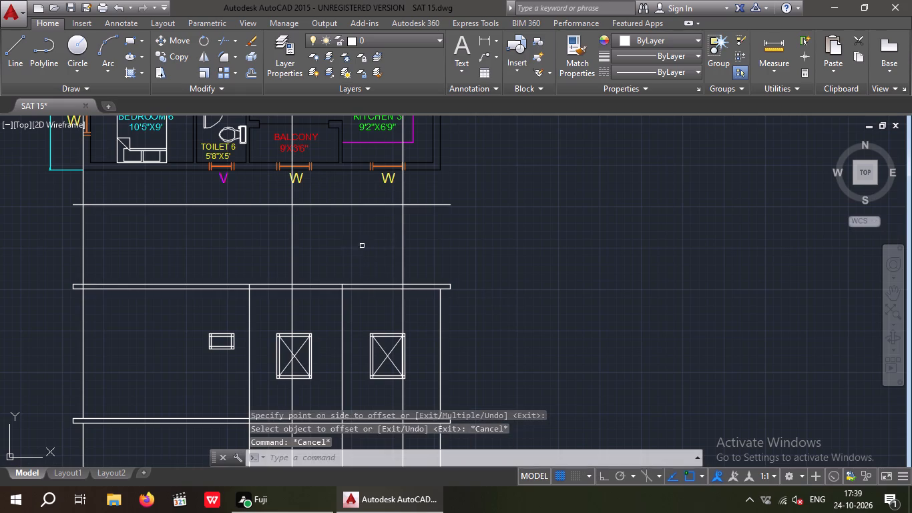
Erase the vertical guide line rising from the front elevation's west wall.
middle_drag(184, 245, 203, 291)
scroll(202, 290, down, 3)
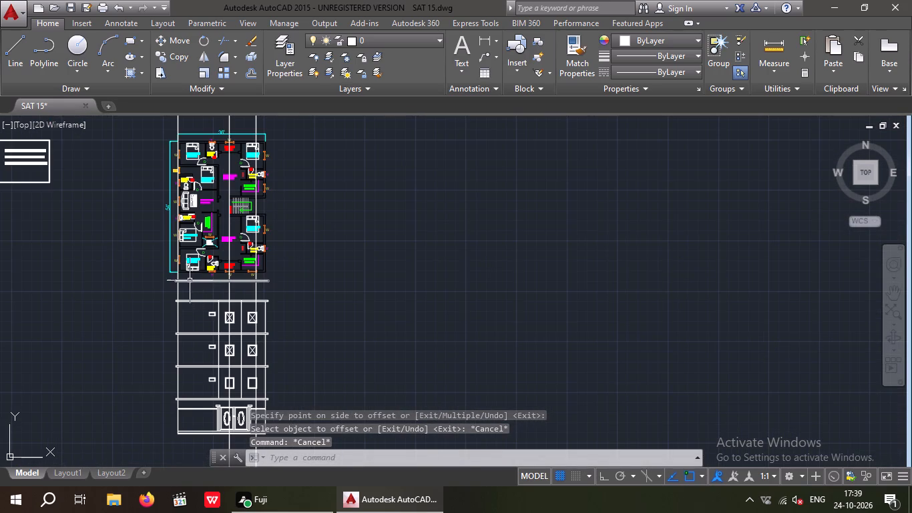
scroll(190, 281, up, 3)
drag(171, 307, 95, 339)
click(92, 337)
key(Delete)
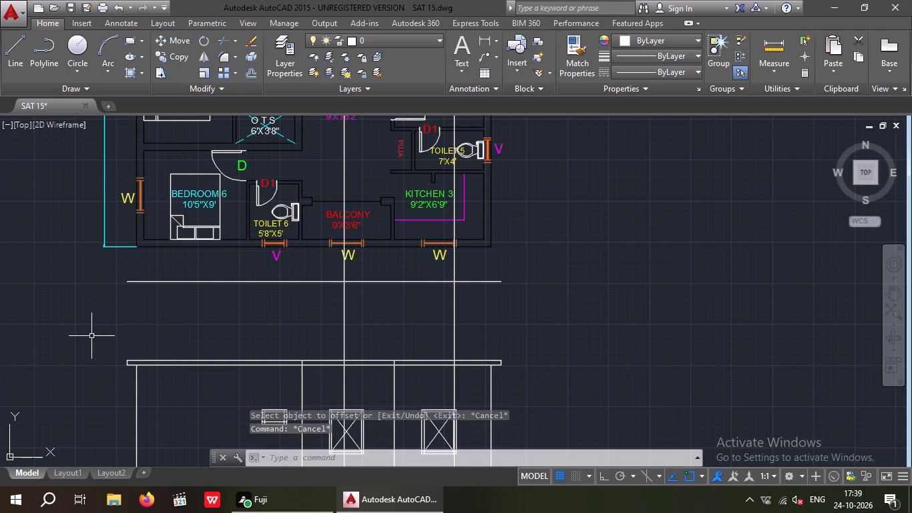
Trim the two vertical staircase construction lines above the new horizontal line between plan and elevation.
text(TR)
key(space)
key(space)
scroll(395, 283, up, 3)
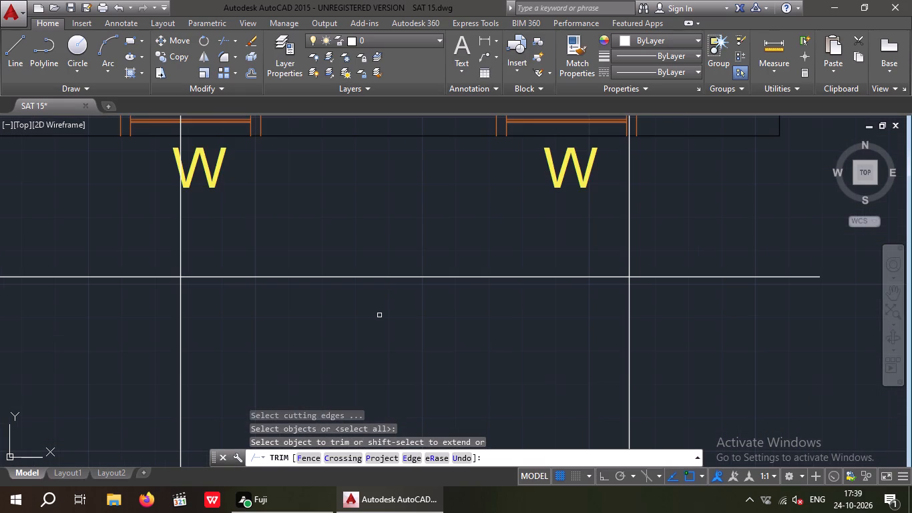
middle_drag(377, 317, 398, 261)
scroll(401, 264, up, 1)
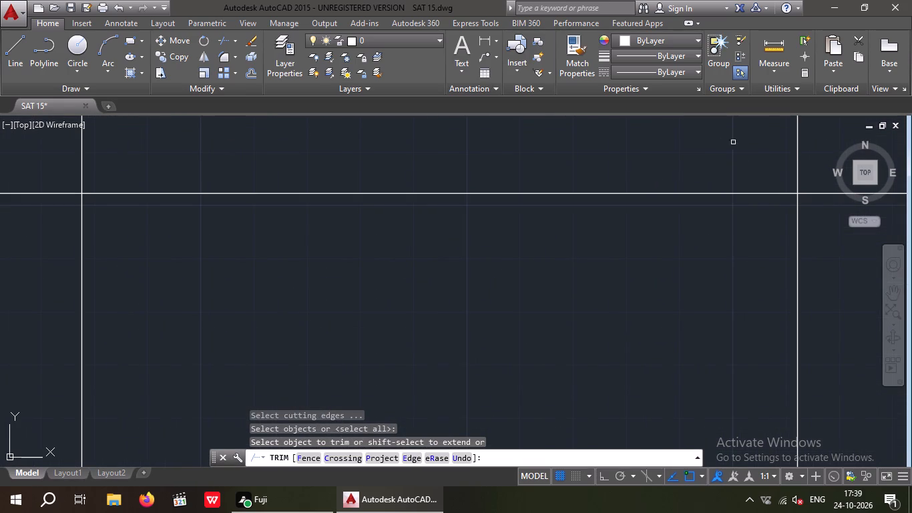
click(799, 148)
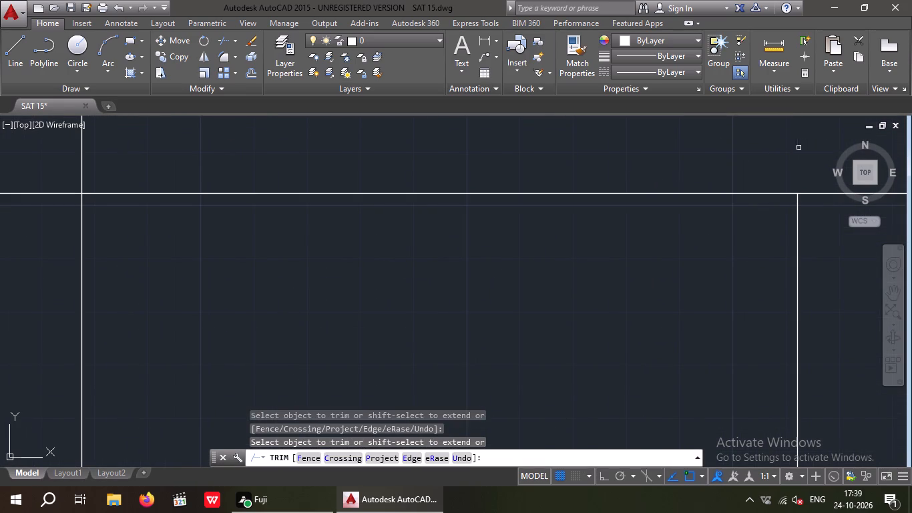
click(80, 152)
Trim out the parts of both staircase lines that pass through the thickness of the elevation's roof slab.
scroll(108, 130, down, 4)
scroll(214, 224, up, 3)
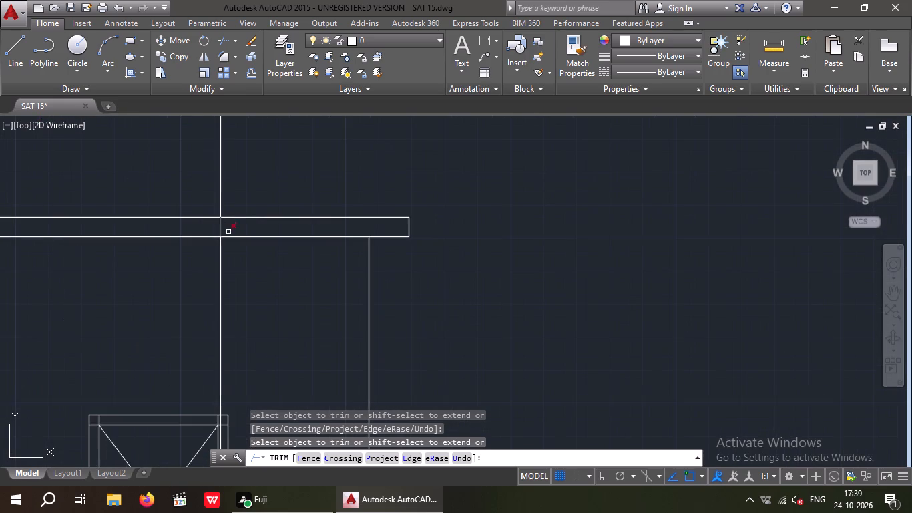
click(220, 226)
scroll(218, 224, down, 2)
middle_drag(142, 252, 232, 265)
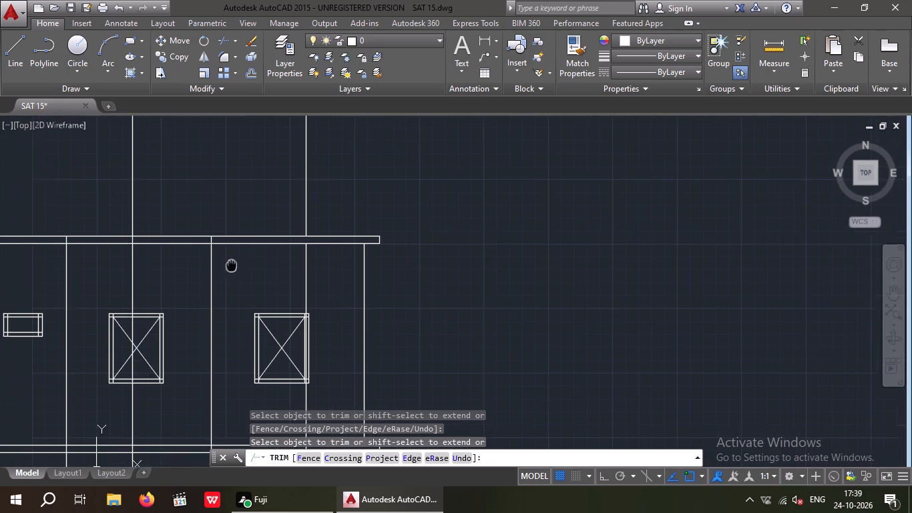
middle_drag(232, 265, 236, 267)
scroll(129, 241, up, 2)
click(154, 243)
scroll(164, 238, down, 2)
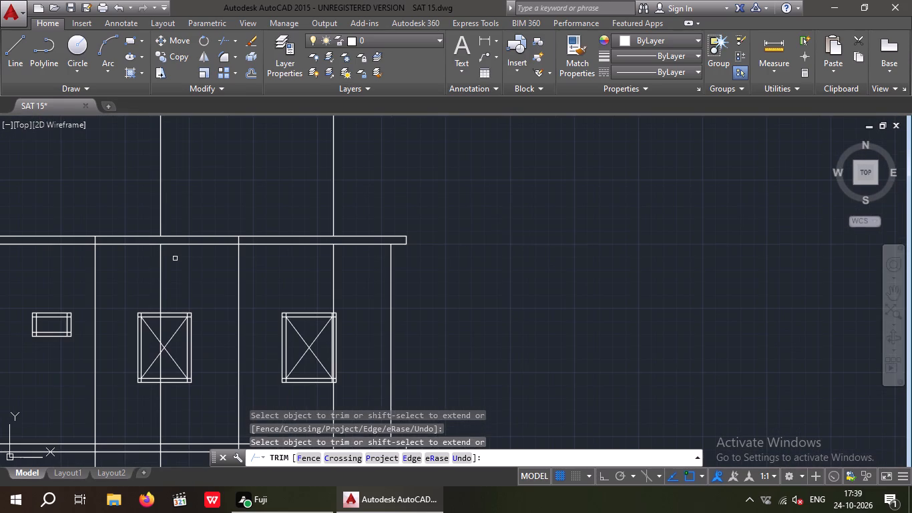
key(Escape)
key(Escape)
Erase the remaining lengths of both staircase lines below the elevation's roof slab.
drag(345, 267, 310, 285)
drag(305, 287, 293, 287)
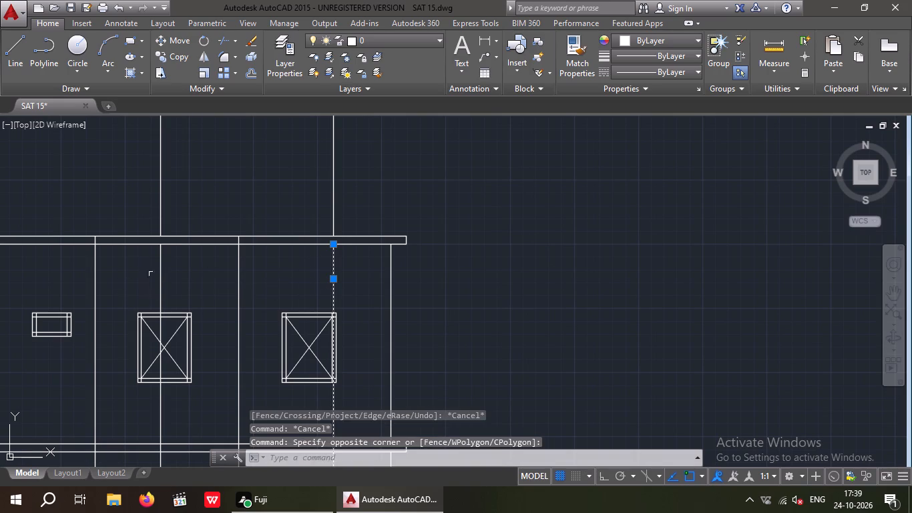
drag(178, 273, 125, 291)
click(122, 289)
key(Delete)
Offset the horizontal line at the top of the projected staircase edges 5" upward to form its slab thickness.
scroll(121, 296, down, 1)
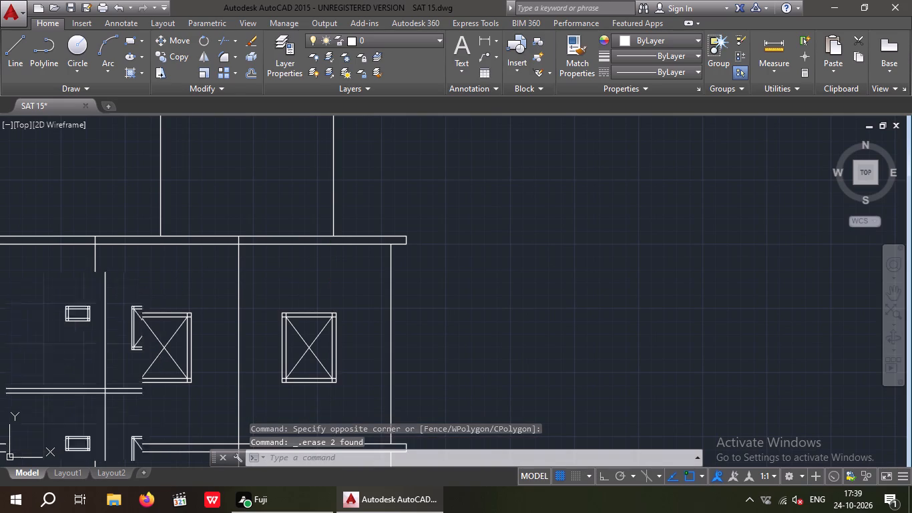
scroll(122, 297, down, 2)
middle_drag(199, 331, 295, 367)
middle_drag(307, 309, 346, 362)
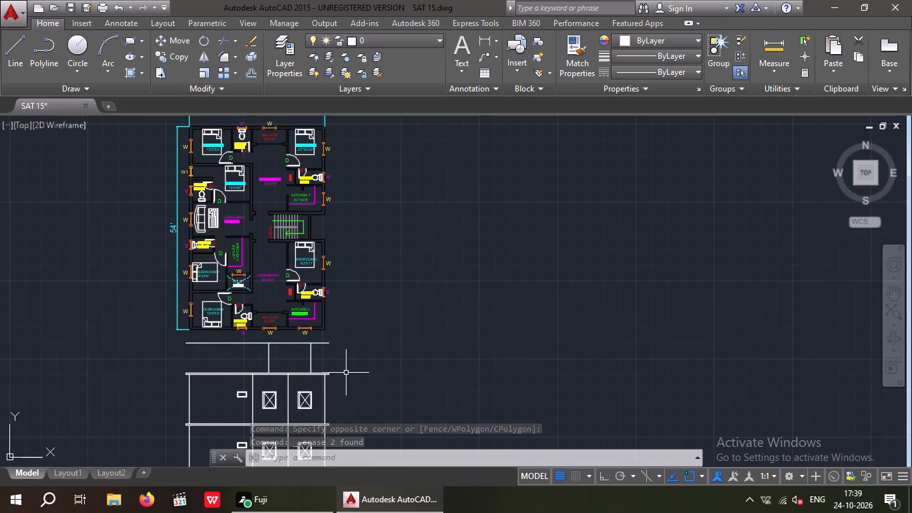
key(Escape)
key(Escape)
key(o)
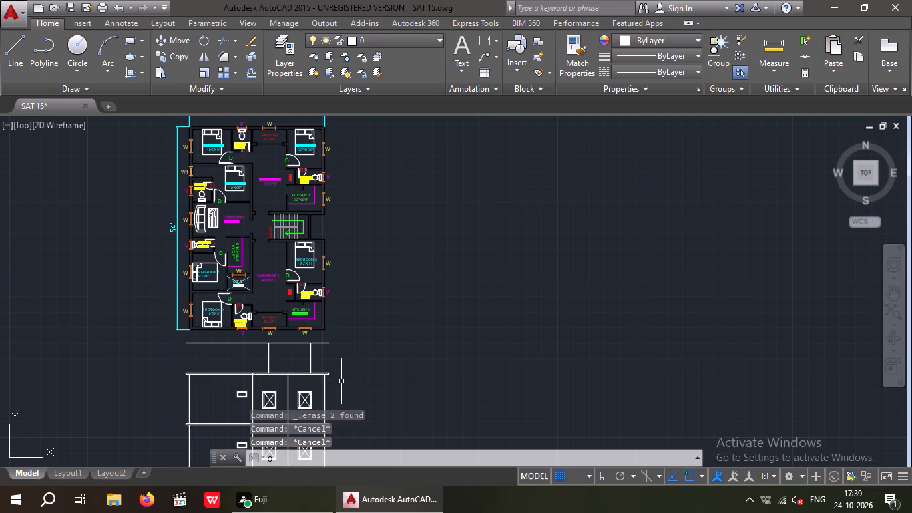
key(Return)
key(5)
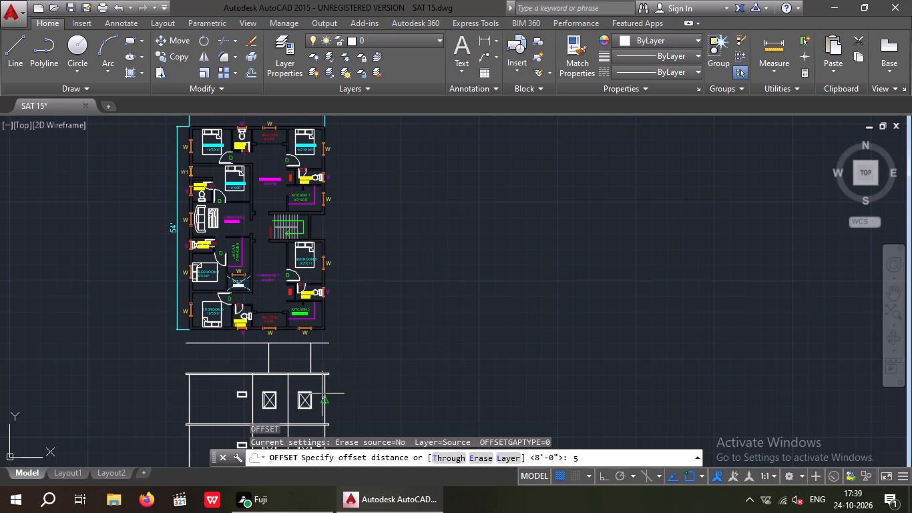
key(shift+quotedbl)
key(Return)
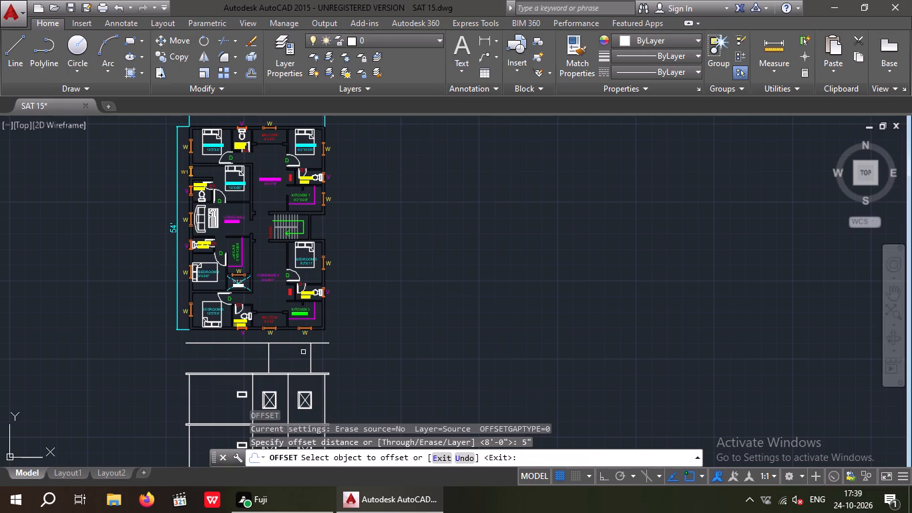
scroll(290, 339, up, 2)
click(290, 351)
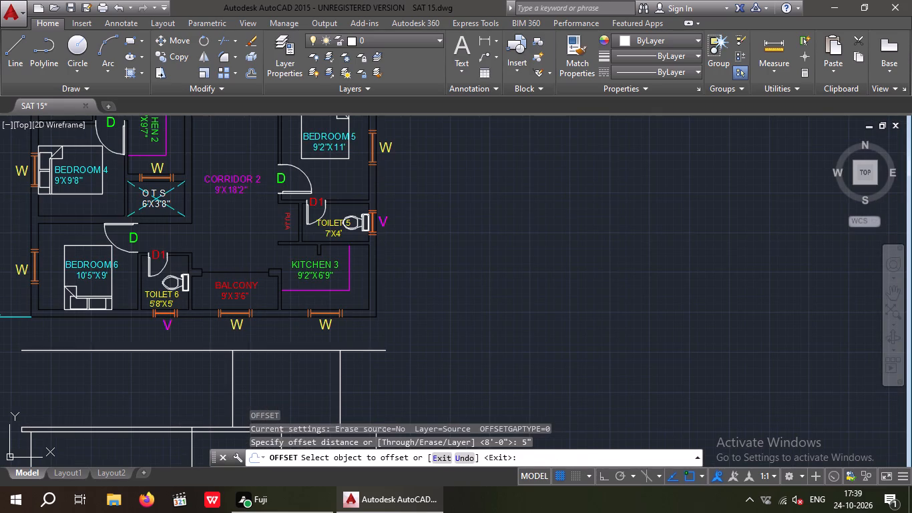
click(291, 336)
scroll(289, 345, down, 1)
middle_drag(305, 371, 332, 374)
scroll(333, 363, down, 1)
middle_drag(334, 361, 349, 340)
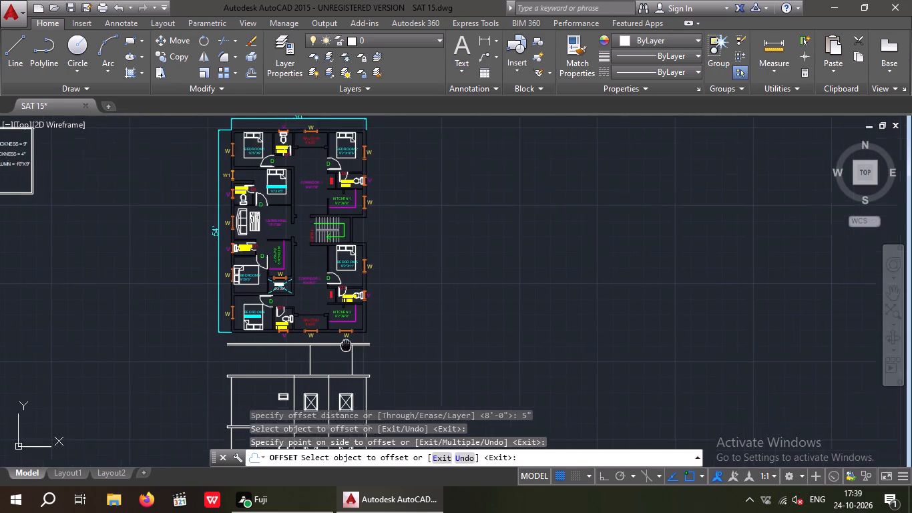
middle_drag(349, 340, 367, 310)
key(Escape)
key(Escape)
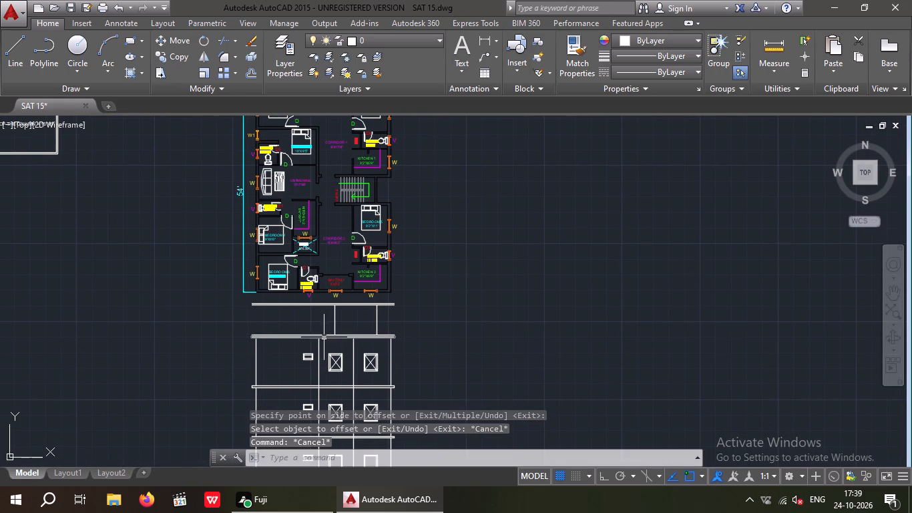
middle_drag(325, 336, 334, 357)
middle_drag(334, 356, 345, 368)
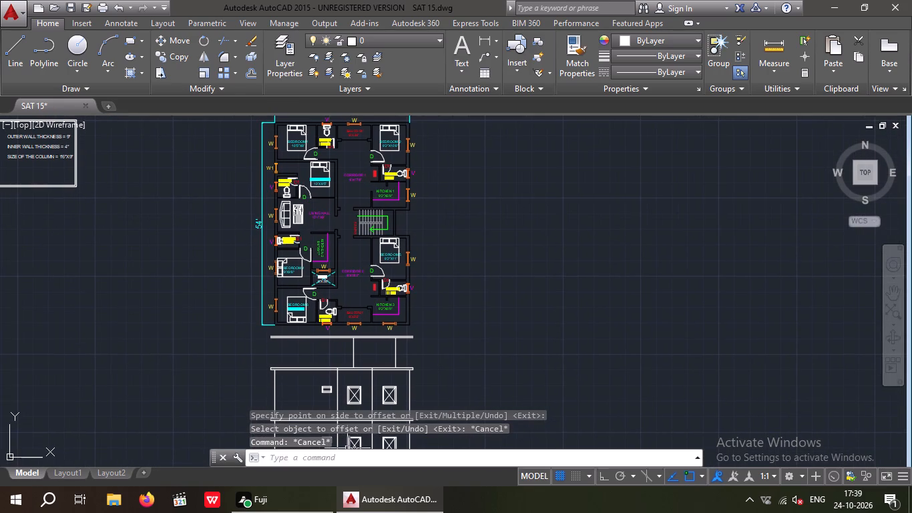
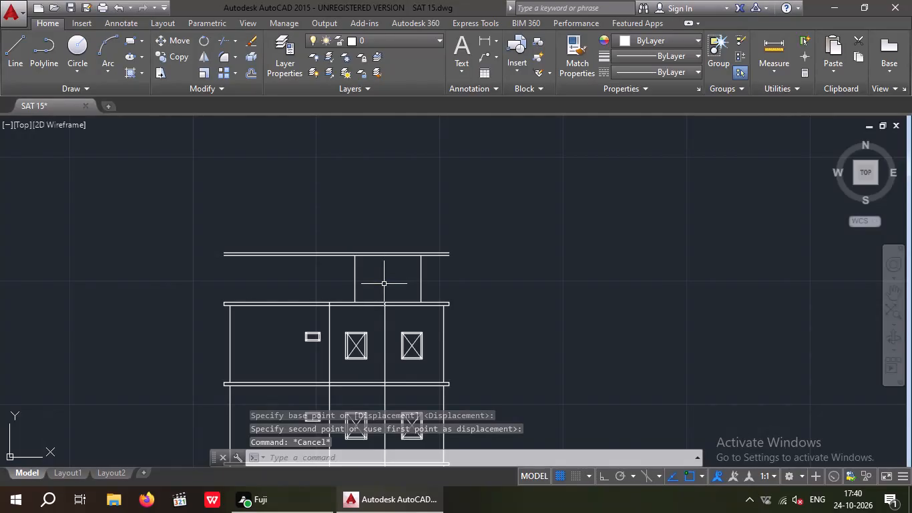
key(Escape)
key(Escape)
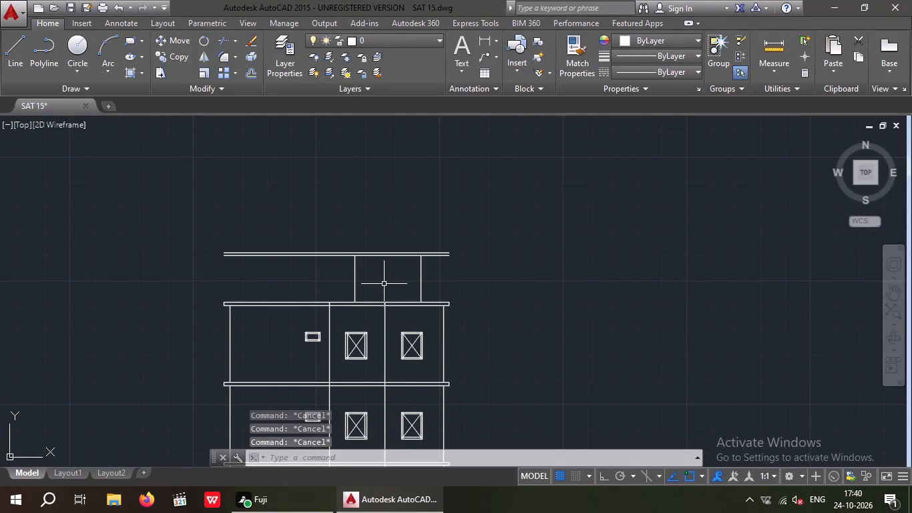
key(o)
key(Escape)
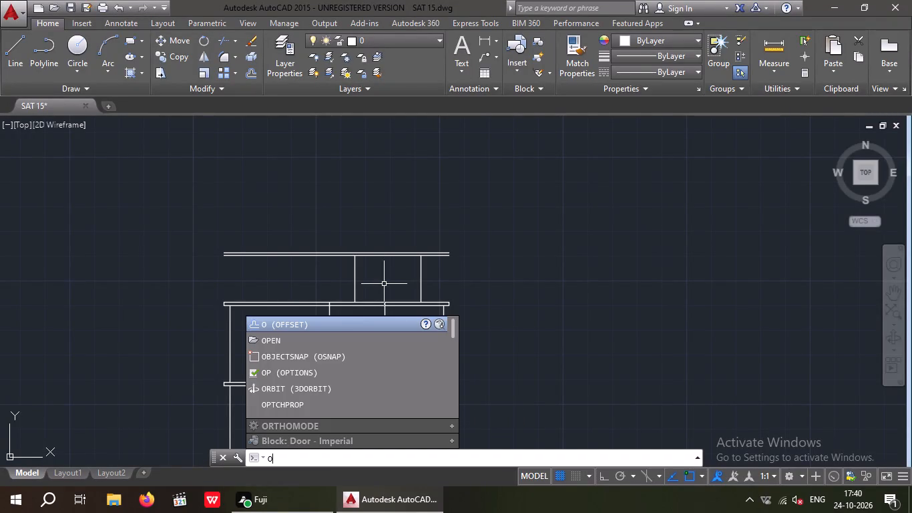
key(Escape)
Extend both vertical staircase wall lines above the roof up to the top line of the headroom slab.
text(EX)
key(space)
key(space)
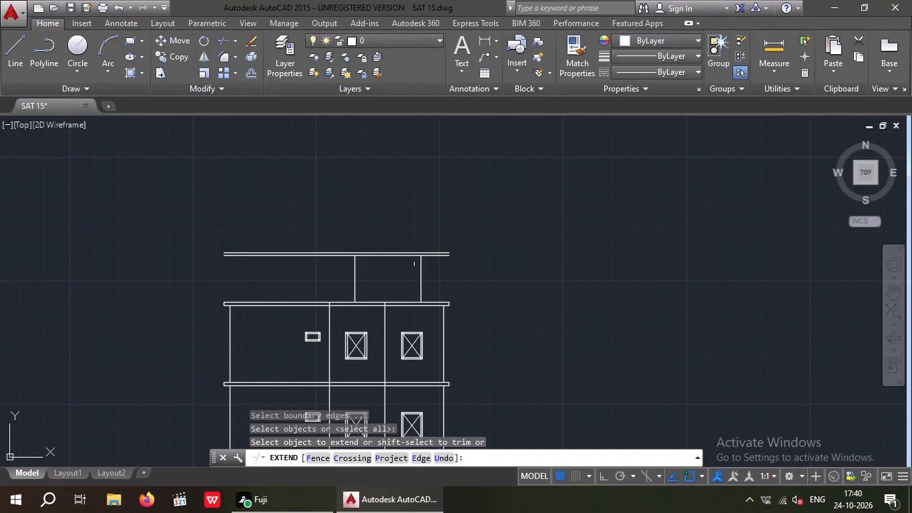
scroll(423, 258, up, 2)
click(414, 265)
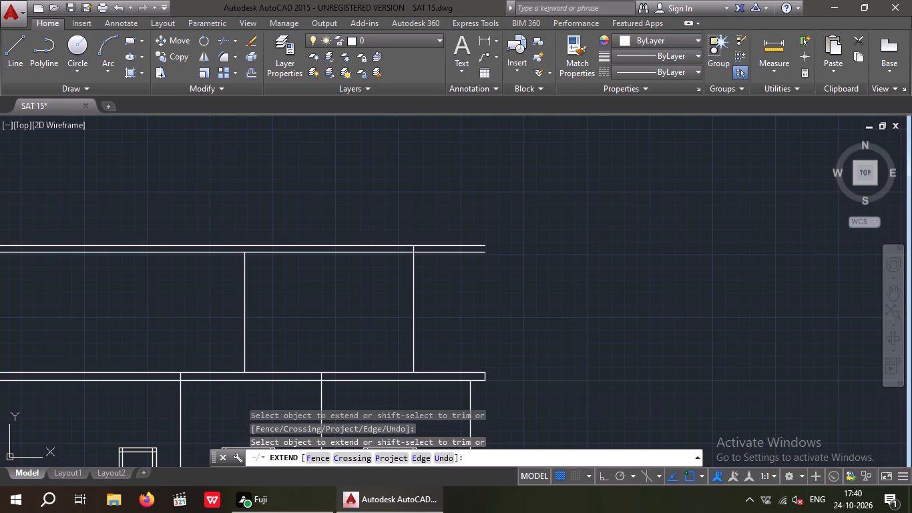
click(243, 281)
key(Escape)
key(Escape)
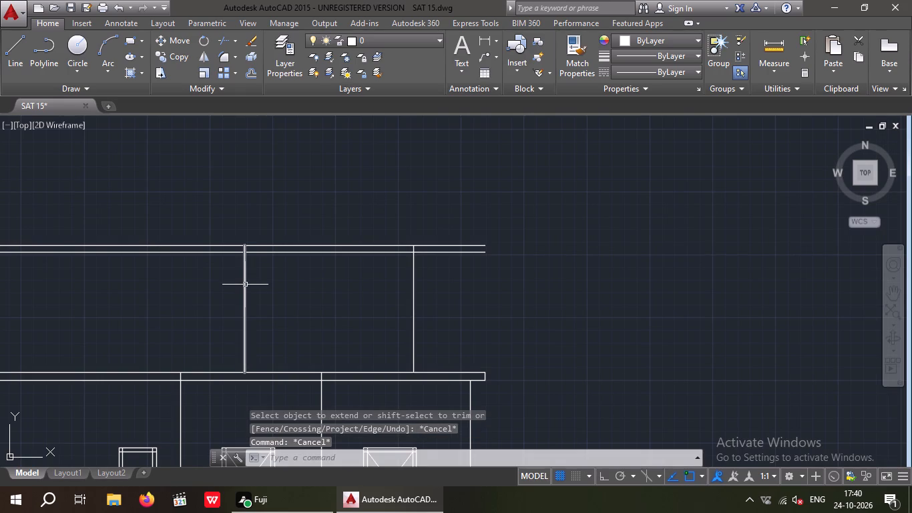
Offset the staircase headroom's right wall line 2' outward to mark the slab overhang.
key(o)
key(Return)
key(2)
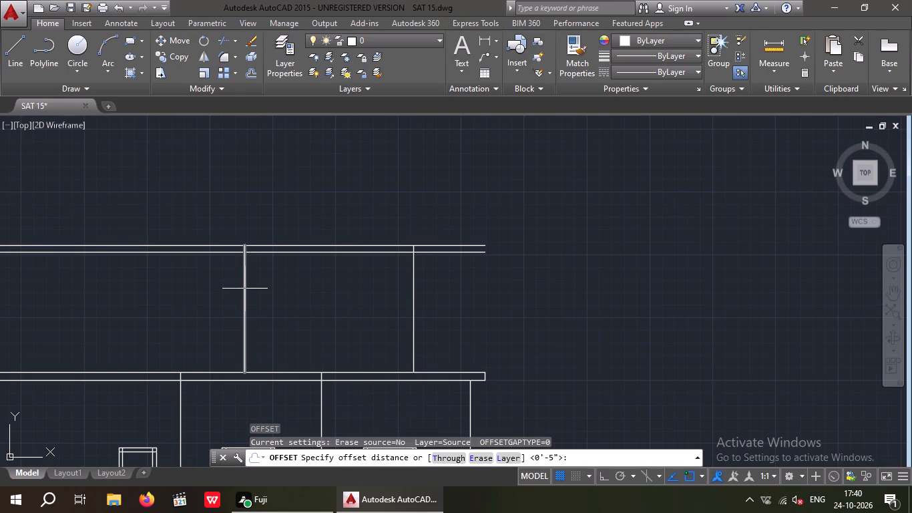
key(apostrophe)
key(Return)
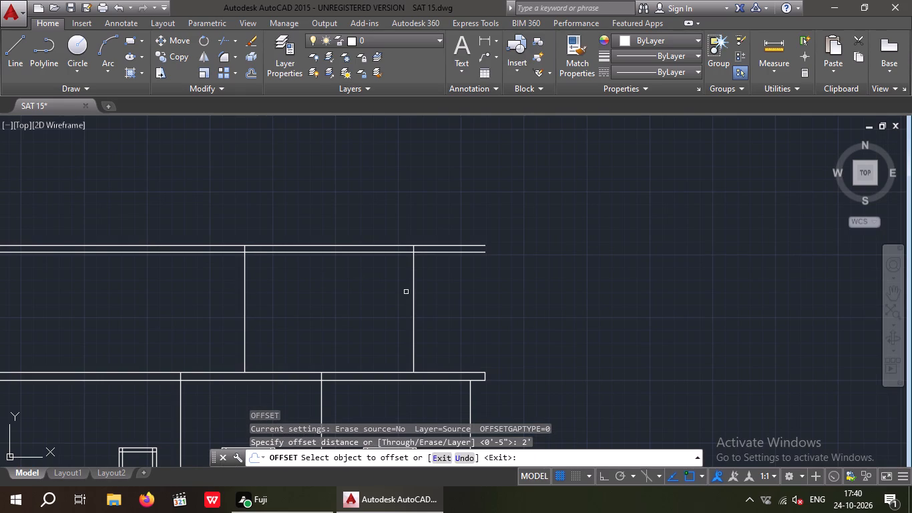
click(413, 286)
click(463, 282)
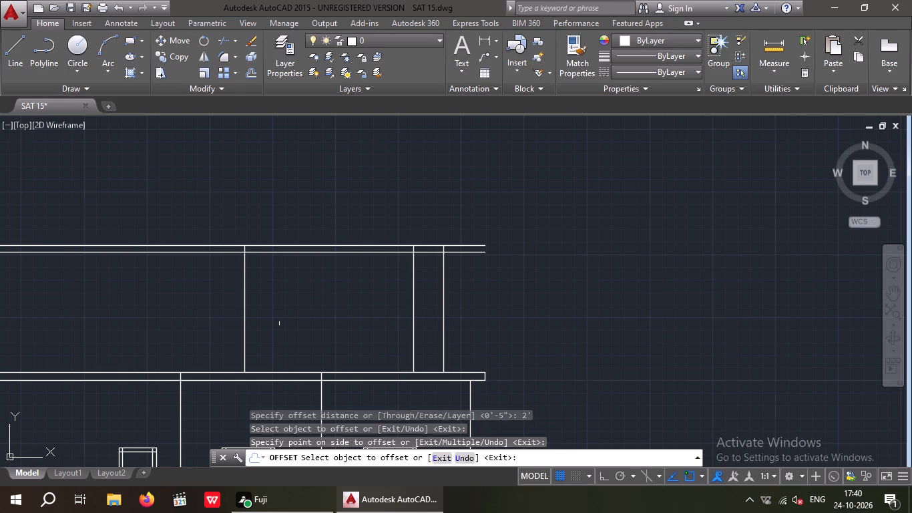
key(Escape)
key(Escape)
Offset the staircase headroom's left wall line 3'6" outward to mark the slab overhang.
key(o)
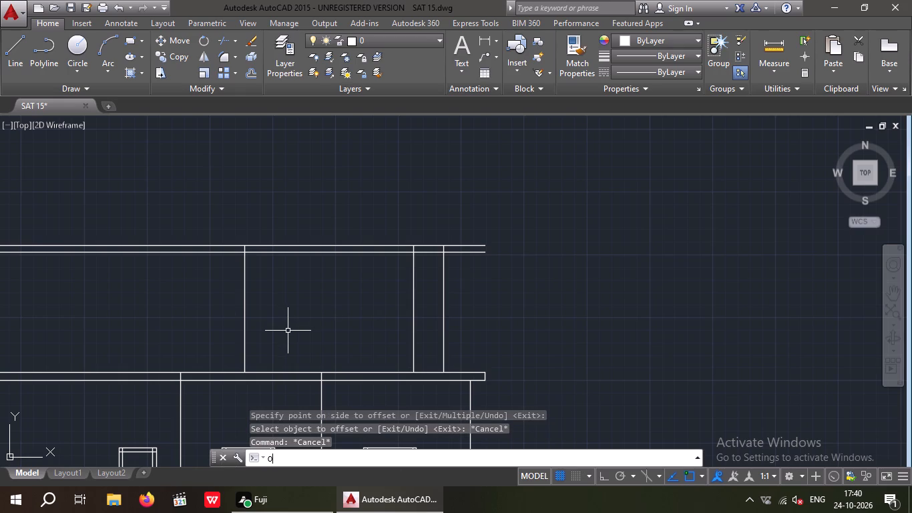
key(Return)
key(2)
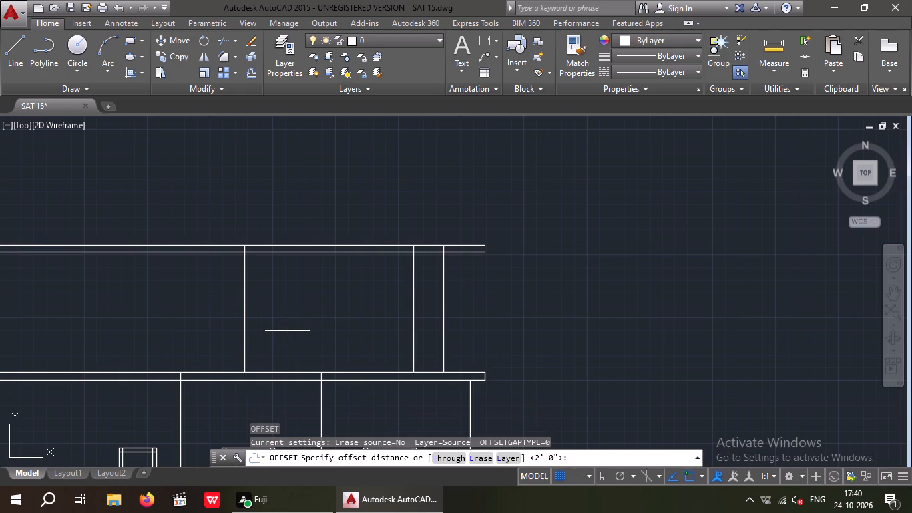
key(BackSpace)
key(3)
key(apostrophe)
key(6)
key(shift+quotedbl)
key(Return)
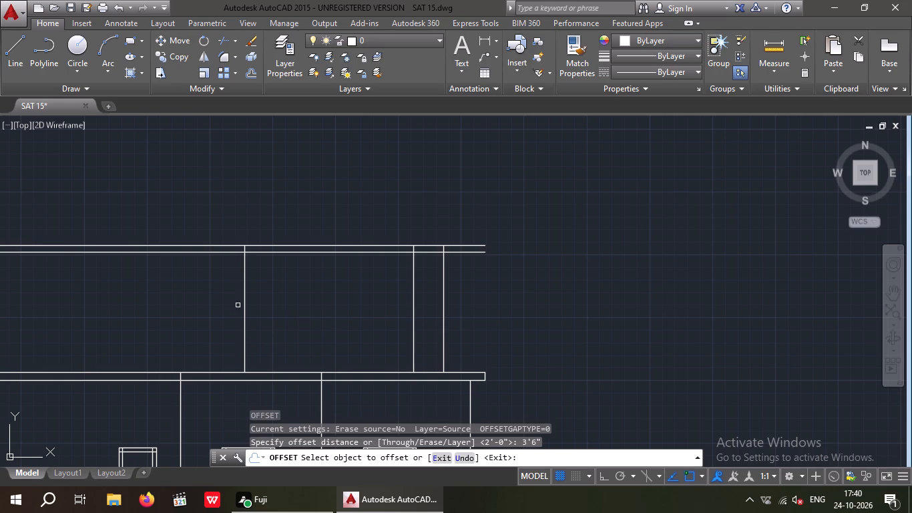
drag(246, 305, 186, 321)
click(166, 324)
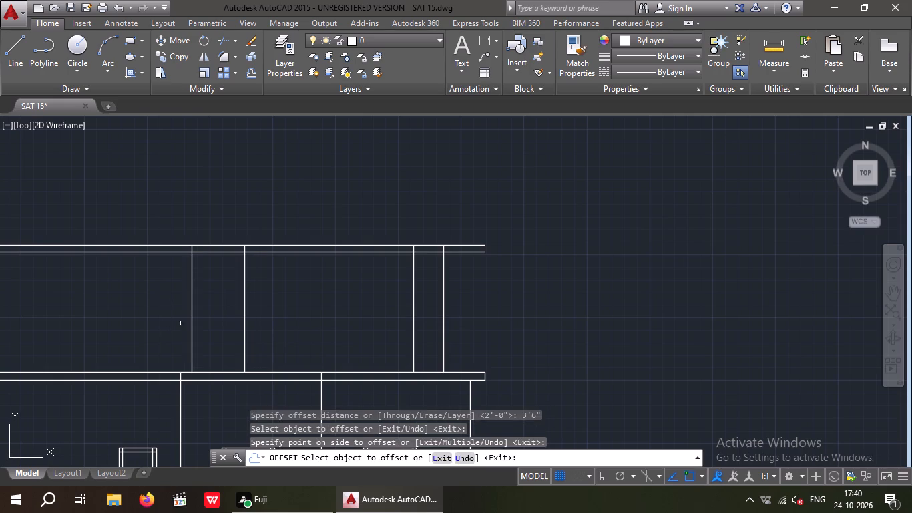
key(Escape)
key(Escape)
key(Escape)
Trim both offset overhang lines below the headroom slab, leaving only the slab's end edges.
key(t)
key(r)
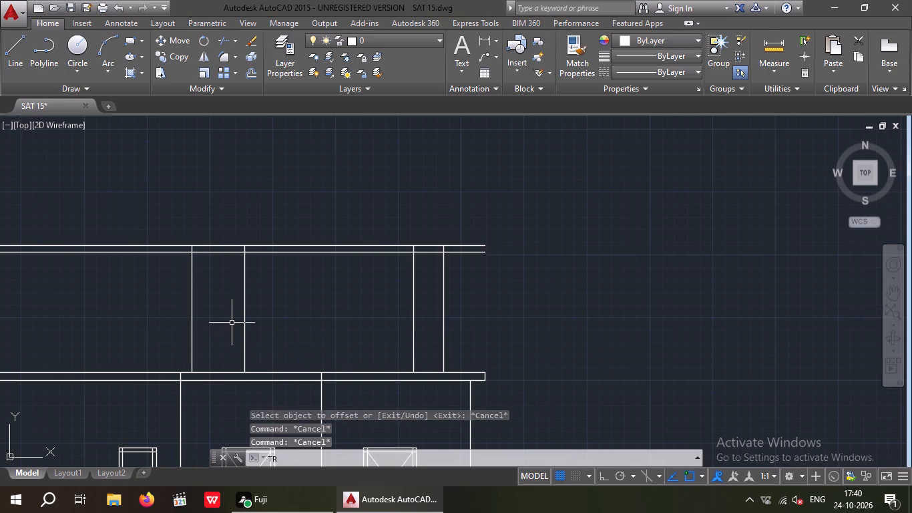
key(space)
key(space)
drag(209, 308, 170, 324)
click(144, 334)
scroll(169, 305, down, 1)
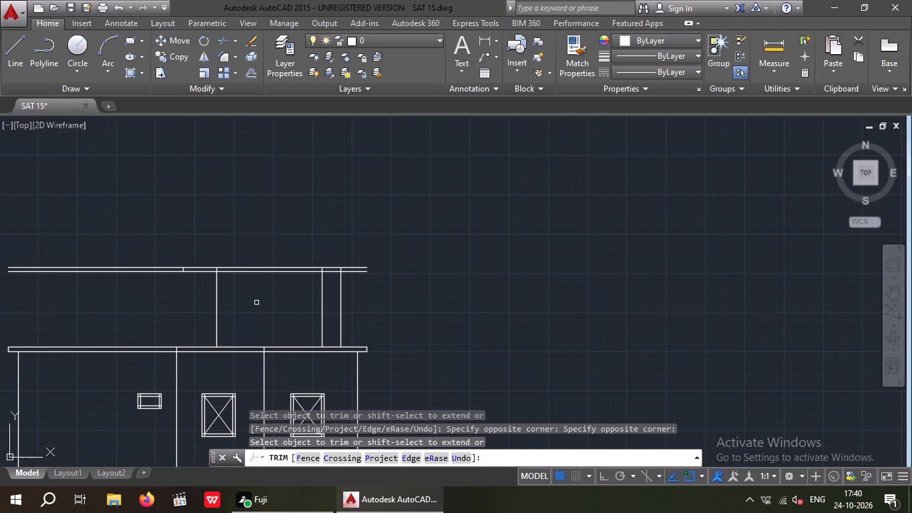
scroll(312, 299, up, 1)
drag(373, 293, 340, 319)
click(338, 321)
Trim the headroom slab's horizontal lines beyond the end edges on both sides.
drag(423, 304, 405, 296)
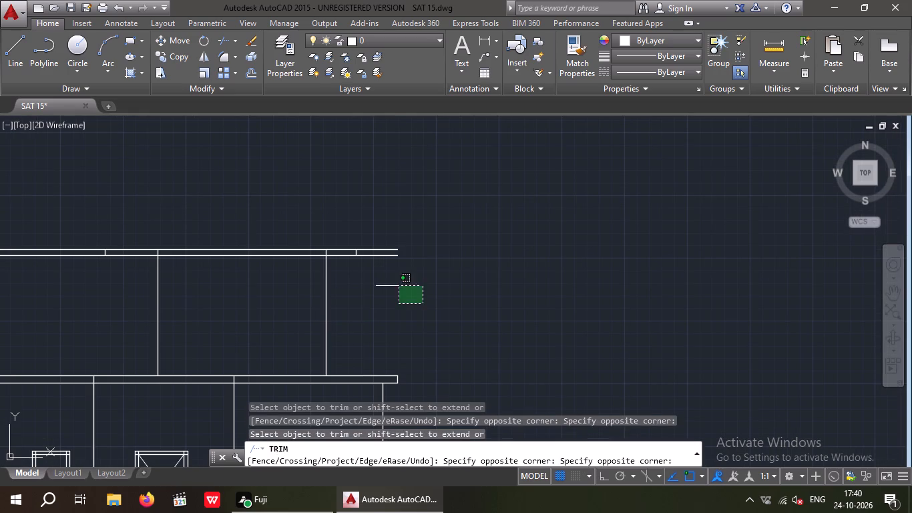
click(379, 228)
drag(87, 280, 53, 261)
click(44, 232)
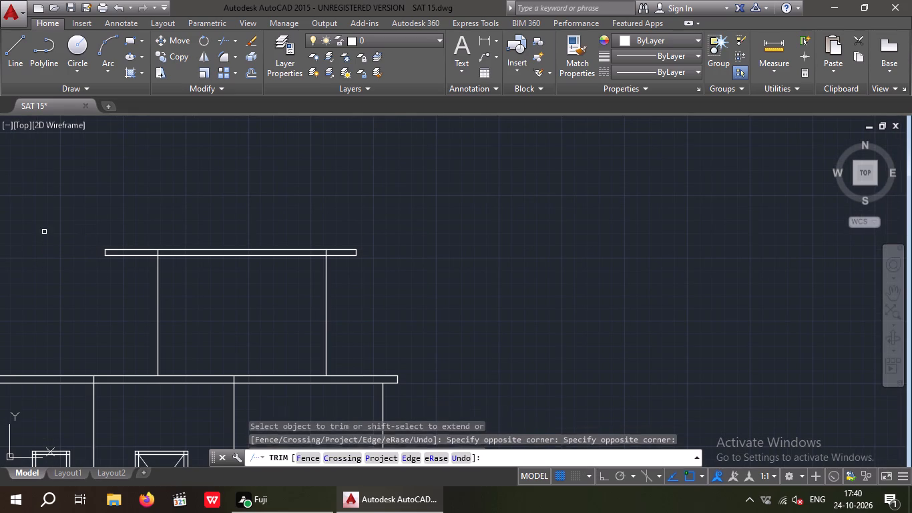
Trim out the parts of both staircase wall lines that pass through the headroom slab's thickness.
scroll(158, 255, up, 4)
drag(179, 242, 144, 246)
click(130, 244)
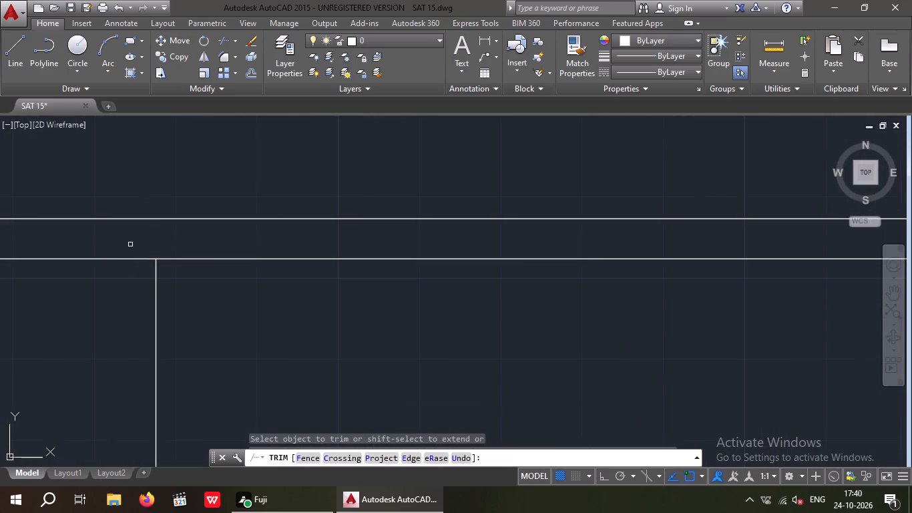
scroll(151, 229, down, 4)
scroll(319, 232, up, 4)
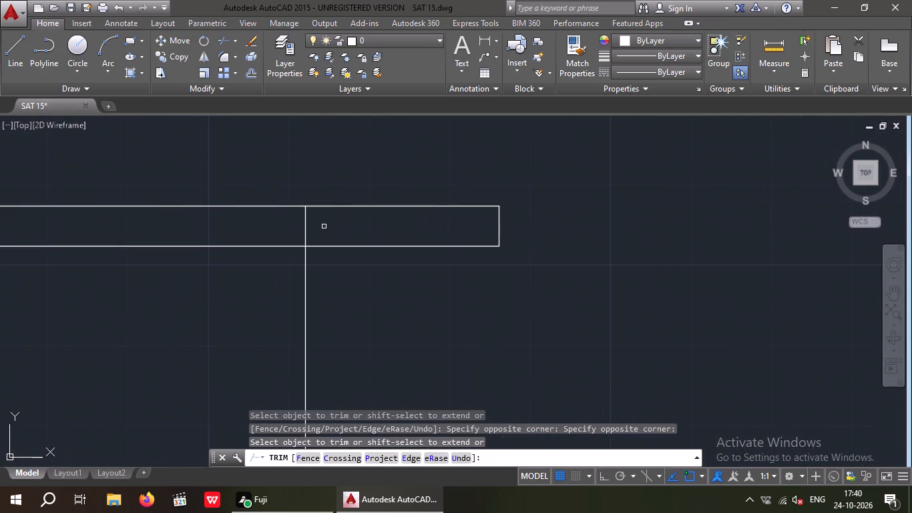
drag(324, 226, 273, 235)
click(270, 235)
scroll(280, 228, down, 3)
middle_drag(247, 286, 320, 287)
scroll(312, 289, down, 2)
middle_drag(289, 319, 335, 306)
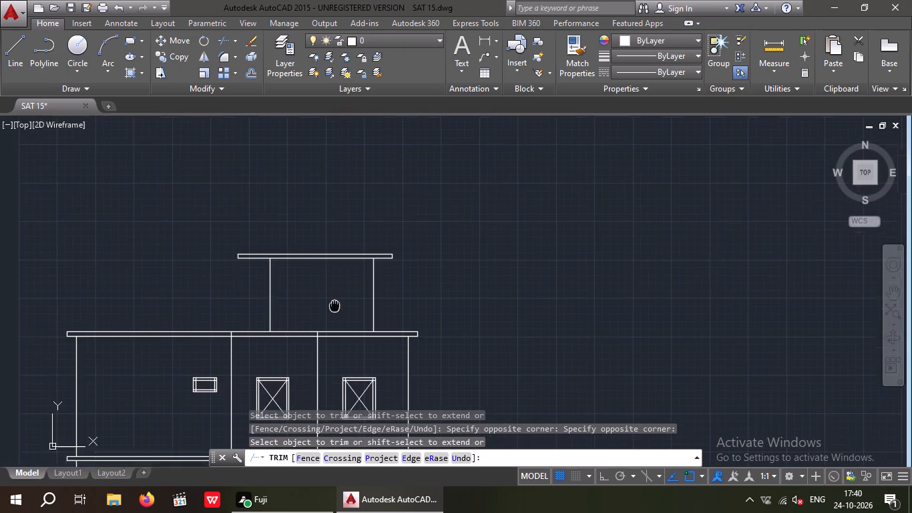
middle_drag(335, 306, 338, 304)
scroll(334, 303, down, 1)
middle_drag(334, 303, 371, 287)
scroll(369, 285, down, 1)
middle_drag(457, 323, 440, 284)
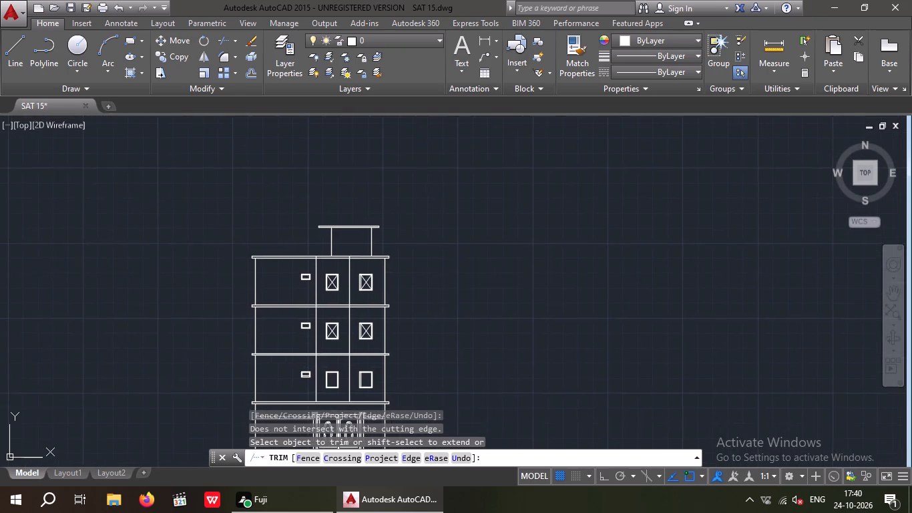
scroll(433, 290, down, 2)
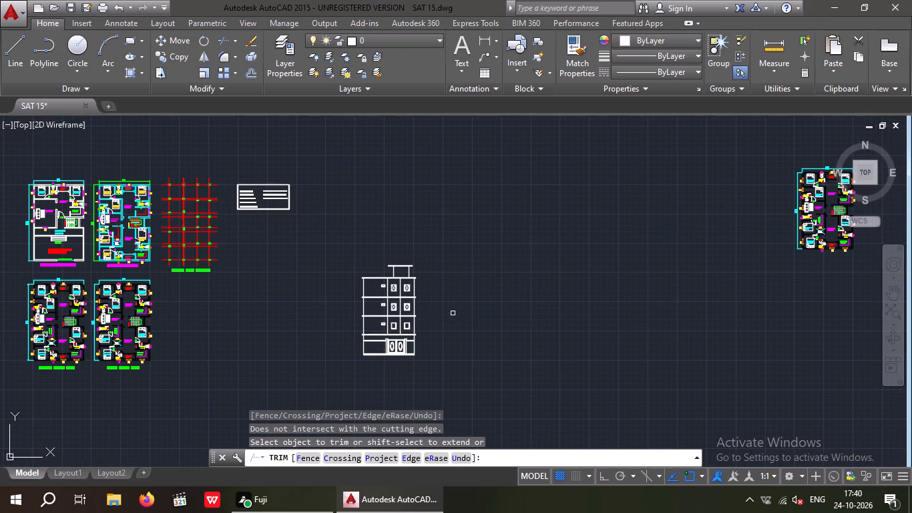
key(Escape)
key(Escape)
Examine the front elevation from the staircase headroom down to the ground-floor gate.
scroll(393, 311, up, 2)
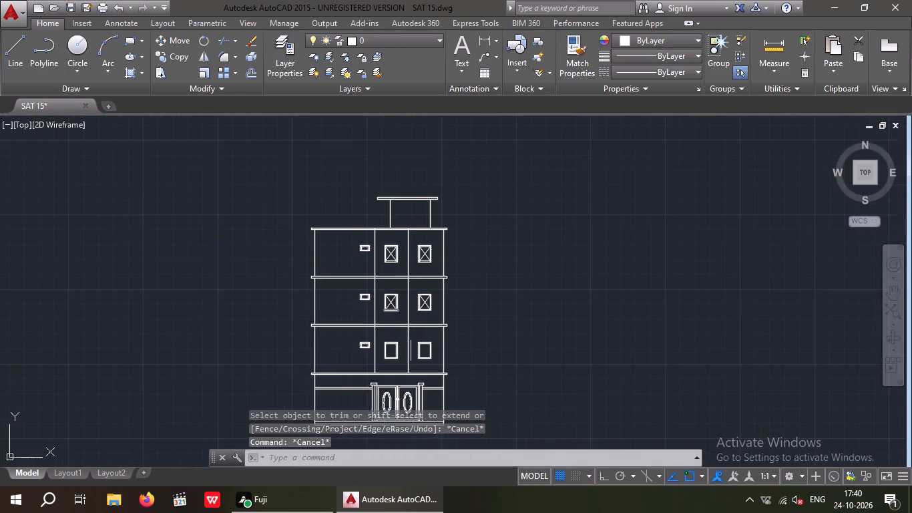
middle_drag(409, 335, 373, 353)
middle_drag(389, 323, 365, 328)
scroll(403, 284, down, 1)
middle_drag(403, 284, 406, 323)
scroll(368, 292, up, 2)
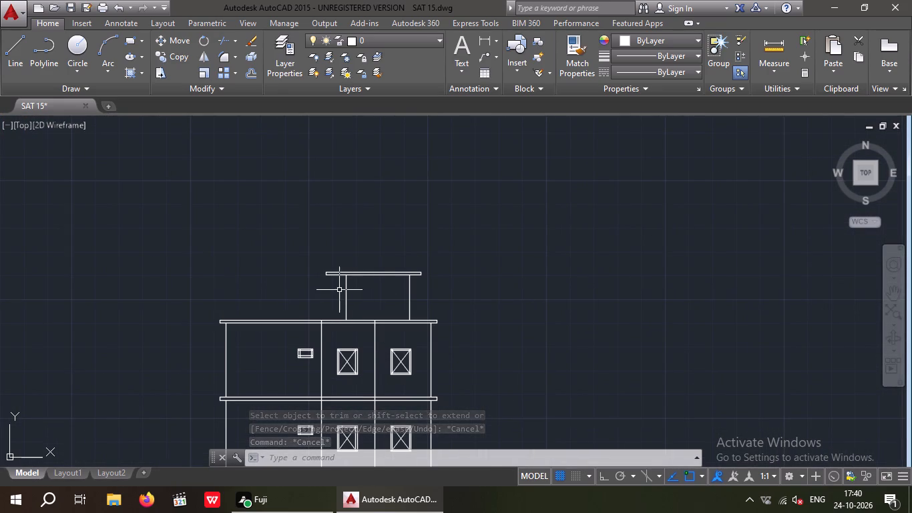
scroll(339, 290, up, 1)
middle_drag(357, 314, 353, 281)
scroll(355, 275, down, 1)
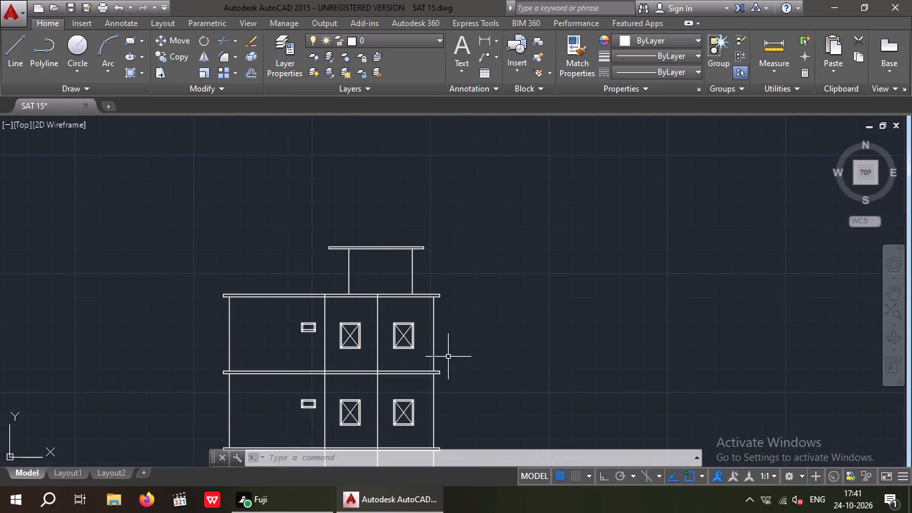
middle_drag(443, 312, 428, 275)
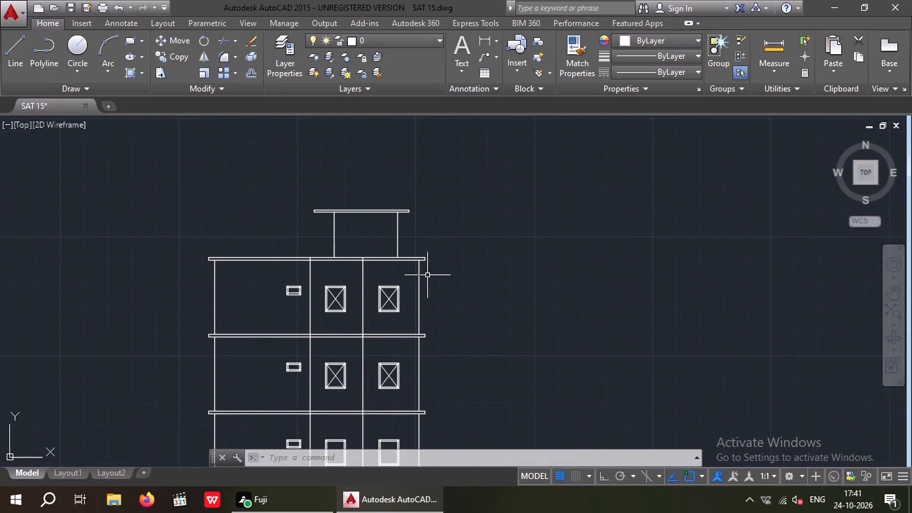
scroll(428, 275, down, 2)
middle_drag(444, 375, 412, 316)
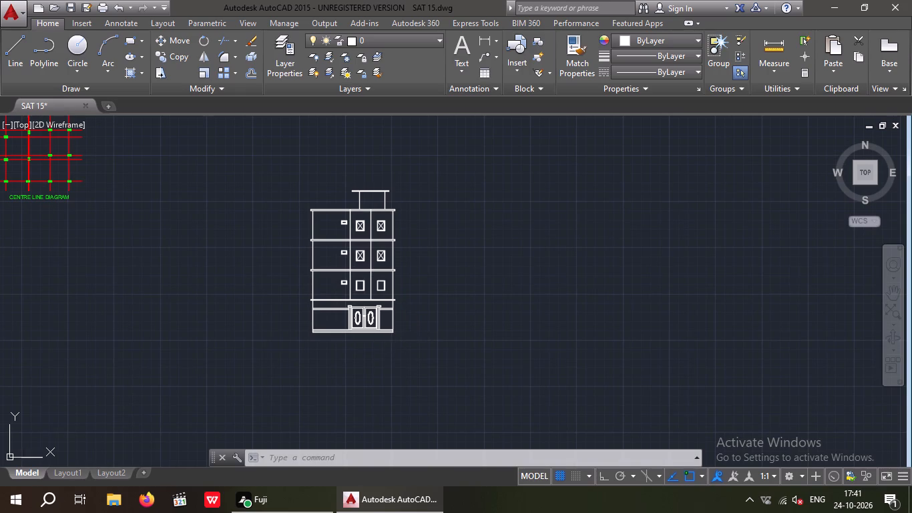
Offset the ground floor's left and right outer vertical lines 6" outward, below the first floor slab.
scroll(318, 331, up, 3)
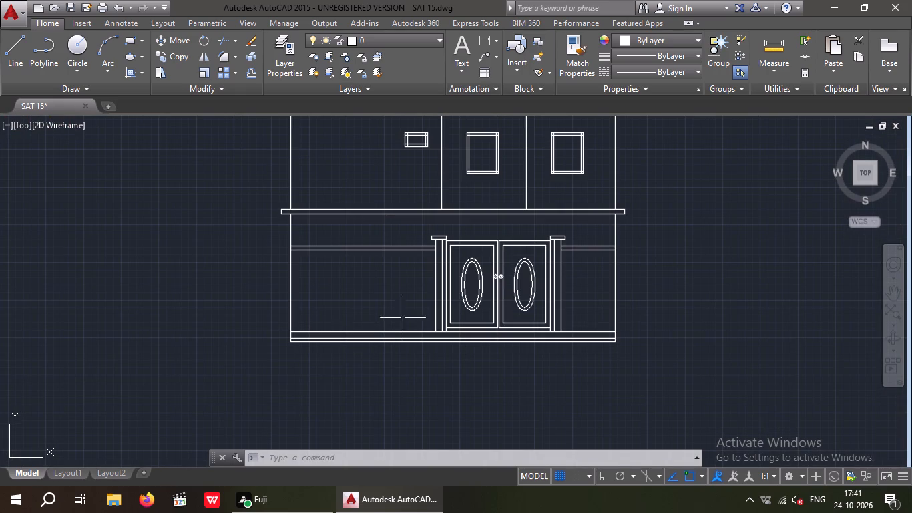
key(Escape)
key(Escape)
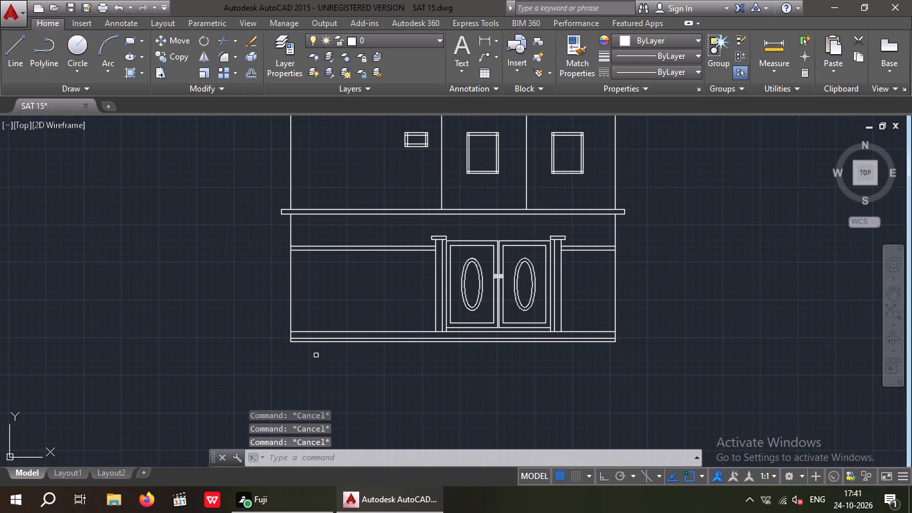
key(o)
key(Return)
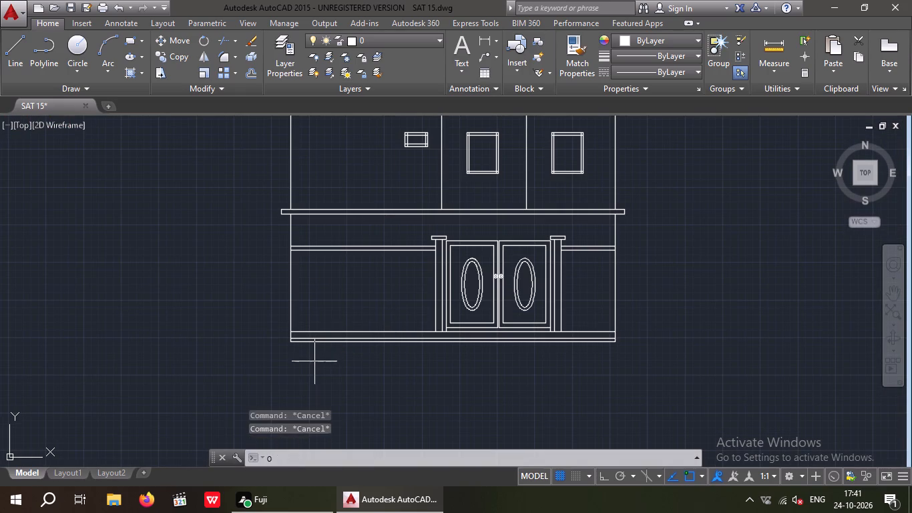
key(6)
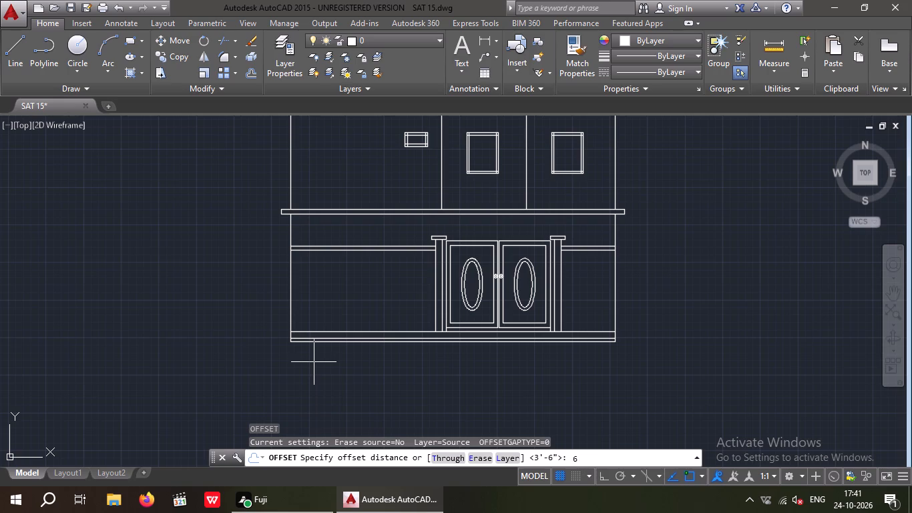
key(shift+quotedbl)
key(Return)
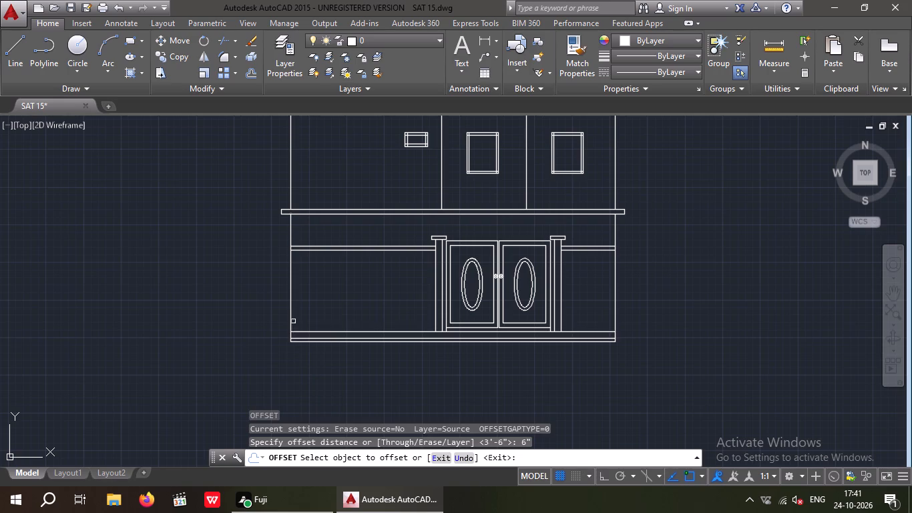
drag(290, 321, 273, 329)
click(269, 331)
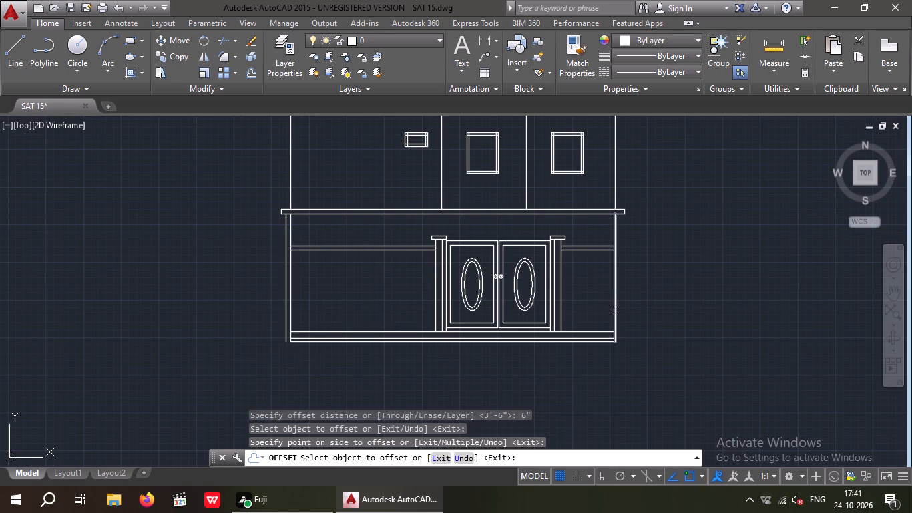
drag(614, 312, 634, 309)
click(662, 305)
key(Escape)
key(Escape)
key(Escape)
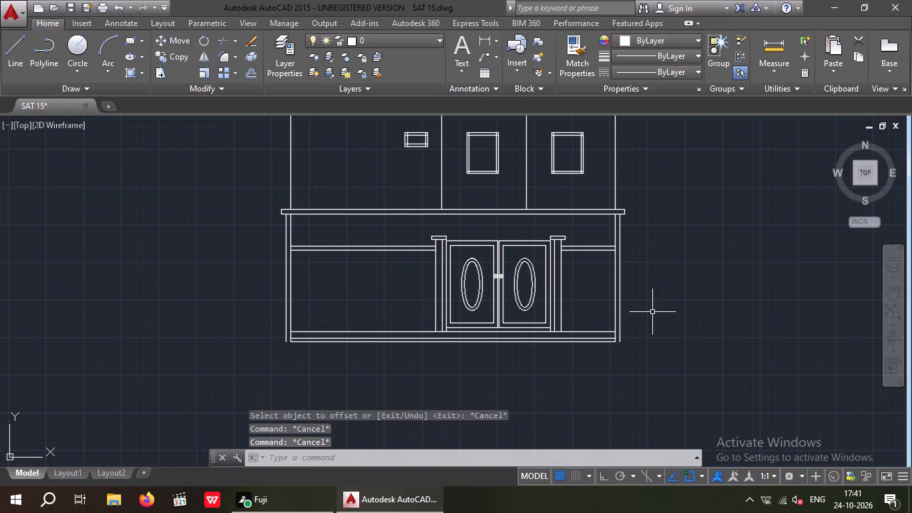
Extend the two lowest horizontal base lines of the ground floor to the offset outer verticals at both ends.
key(e)
key(x)
key(space)
key(space)
scroll(284, 347, up, 3)
drag(369, 360, 351, 345)
click(332, 309)
scroll(334, 310, down, 4)
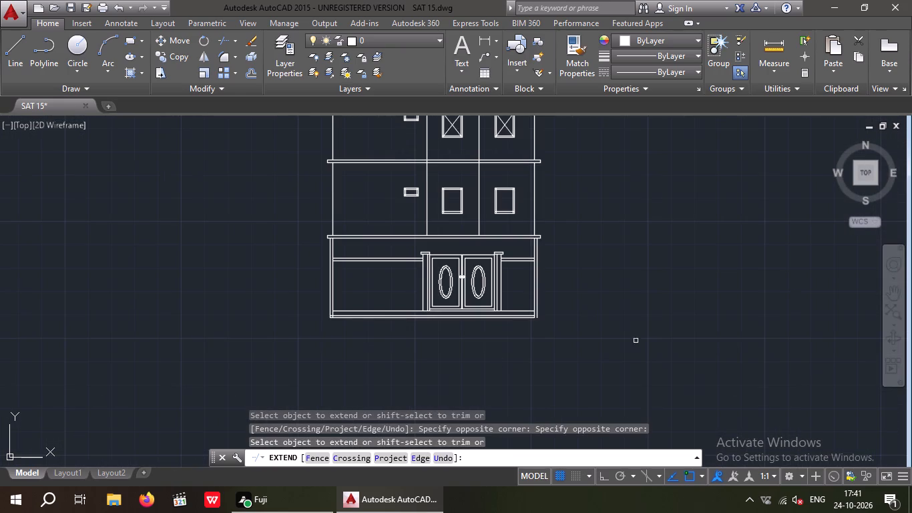
scroll(523, 325, up, 4)
drag(592, 328, 575, 315)
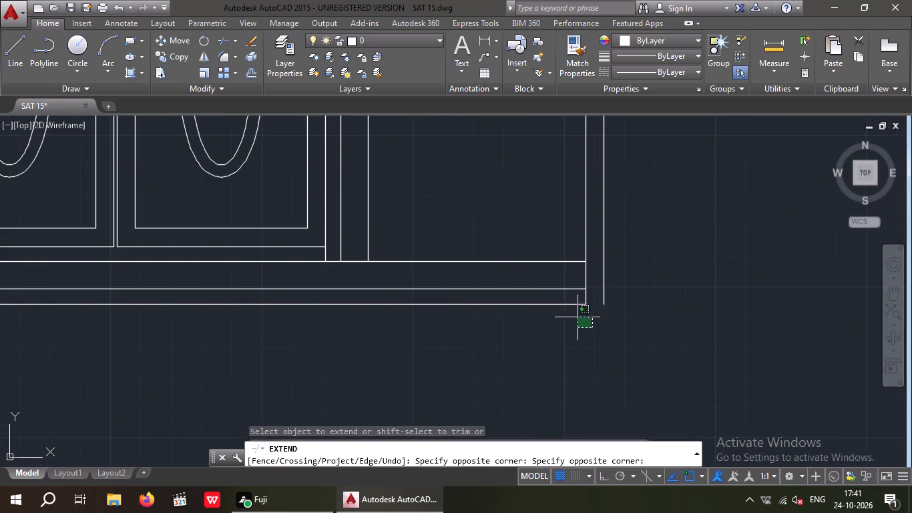
drag(575, 315, 569, 305)
click(562, 286)
key(Escape)
key(Escape)
key(Escape)
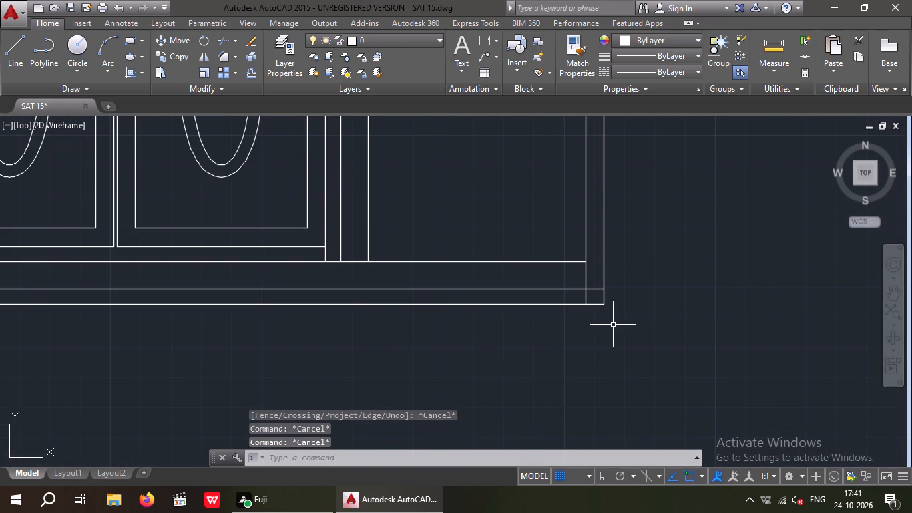
Trim both offset outer verticals above the base strip, leaving only the short end edges of the strip.
text(TR)
key(space)
key(space)
click(603, 235)
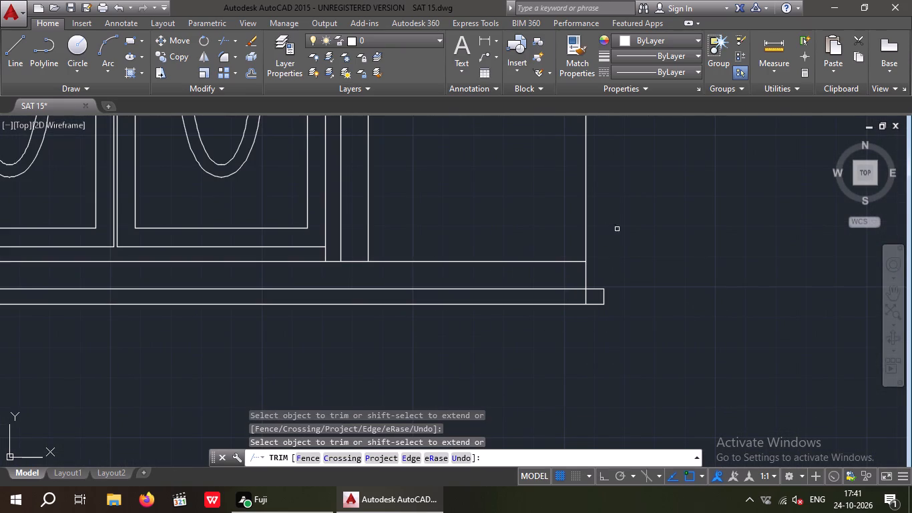
scroll(617, 229, down, 3)
middle_drag(428, 319, 500, 385)
scroll(348, 279, up, 3)
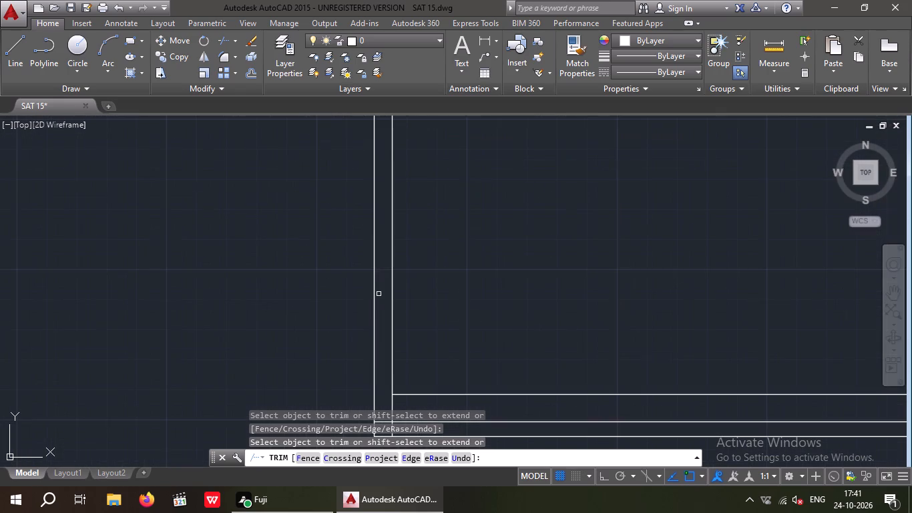
click(373, 298)
Trim out the parts of both ground-floor outer wall lines that pass through the base strip's thickness.
scroll(355, 236, down, 3)
scroll(365, 287, up, 2)
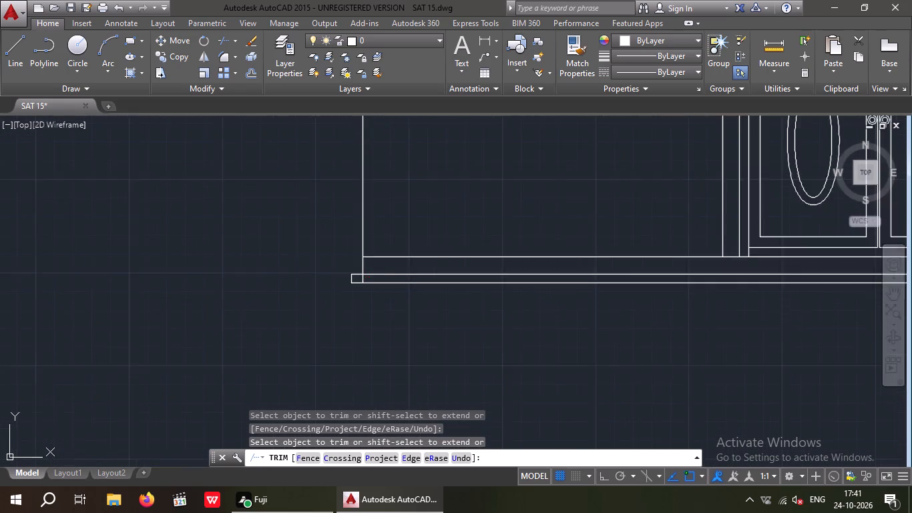
scroll(365, 287, up, 3)
click(353, 269)
scroll(353, 265, down, 4)
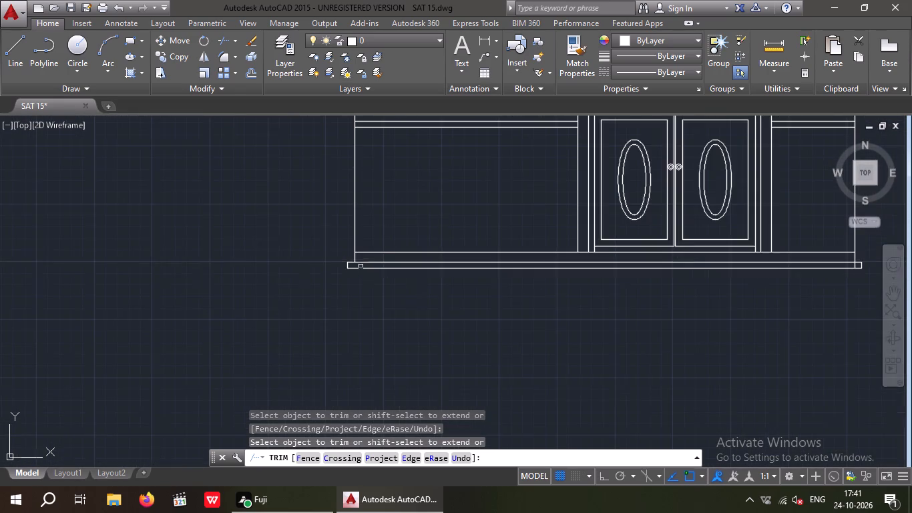
middle_drag(457, 313, 70, 347)
scroll(469, 297, up, 4)
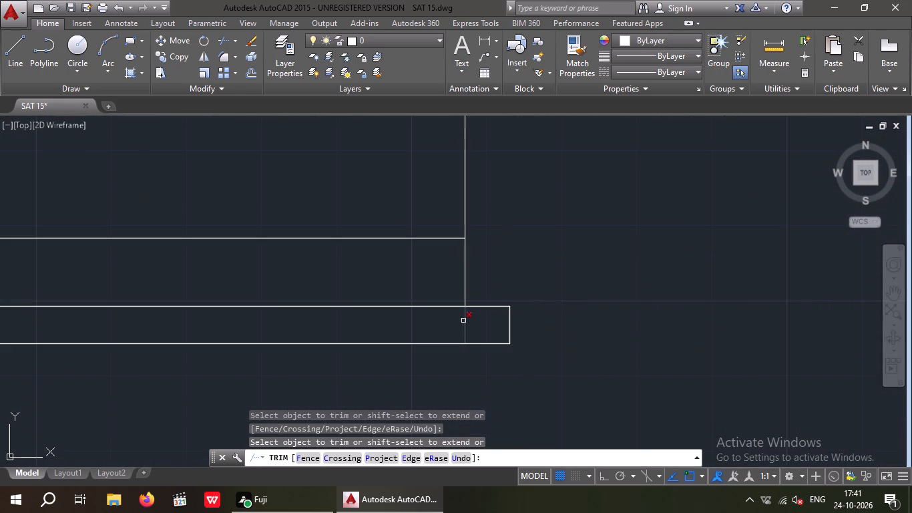
click(463, 322)
scroll(481, 303, down, 3)
scroll(612, 311, down, 2)
middle_drag(587, 355, 642, 347)
key(Escape)
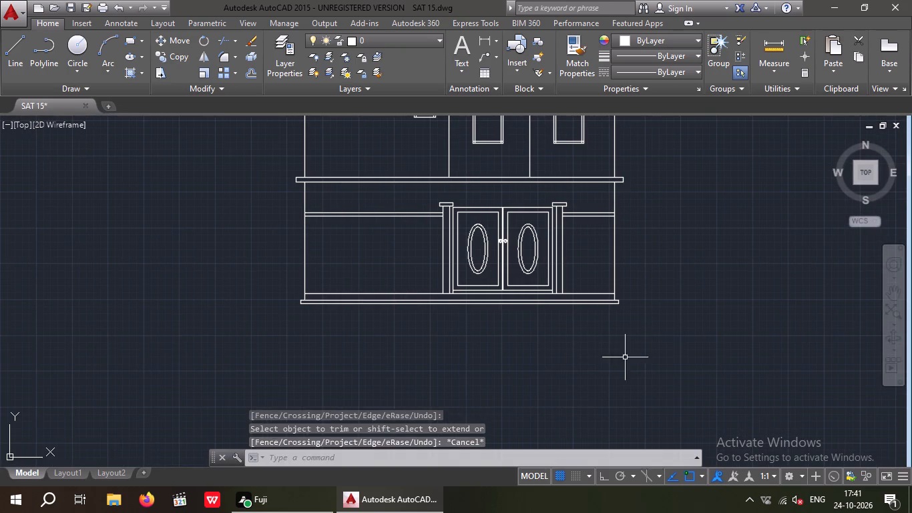
key(Escape)
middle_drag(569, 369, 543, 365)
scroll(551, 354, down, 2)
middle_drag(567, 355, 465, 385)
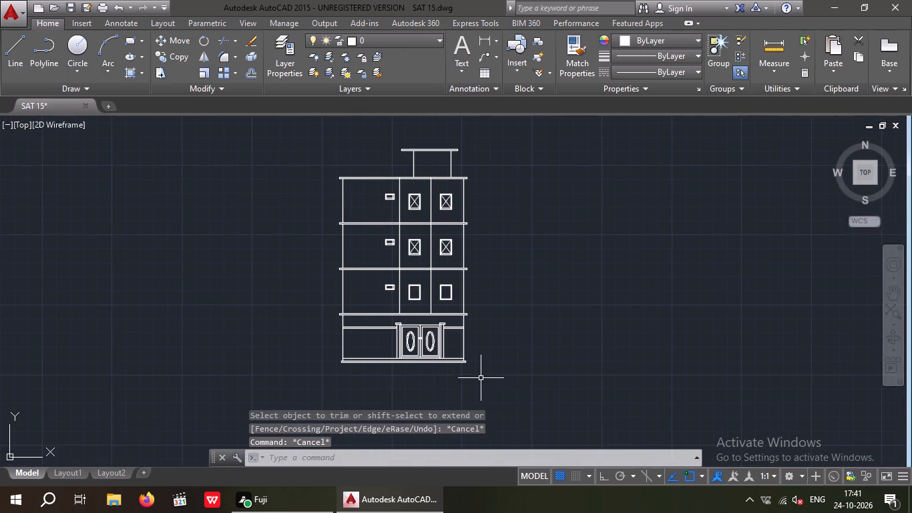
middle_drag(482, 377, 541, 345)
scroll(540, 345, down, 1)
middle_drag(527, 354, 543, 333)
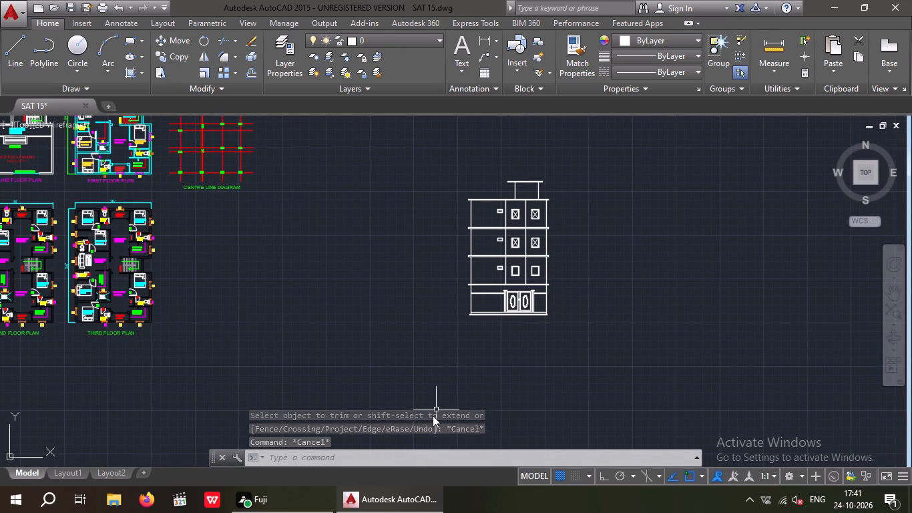
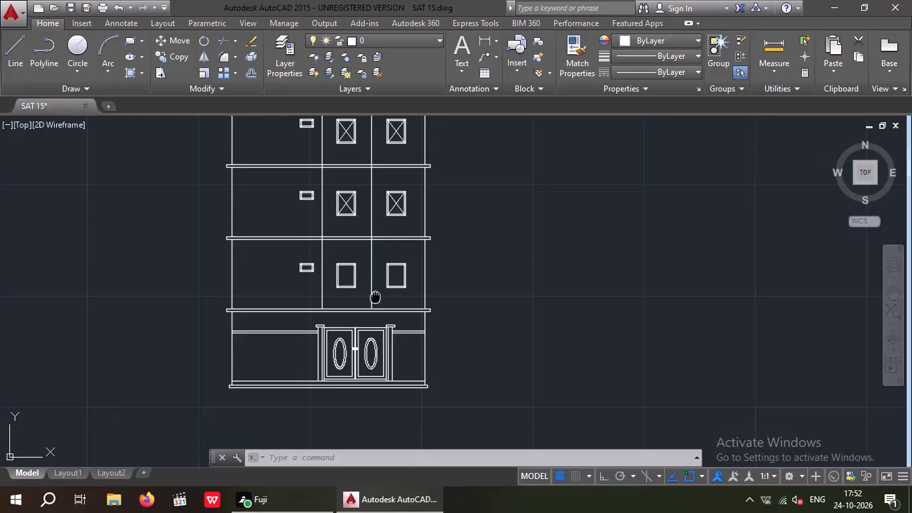
Save the drawing.
middle_drag(375, 299, 358, 357)
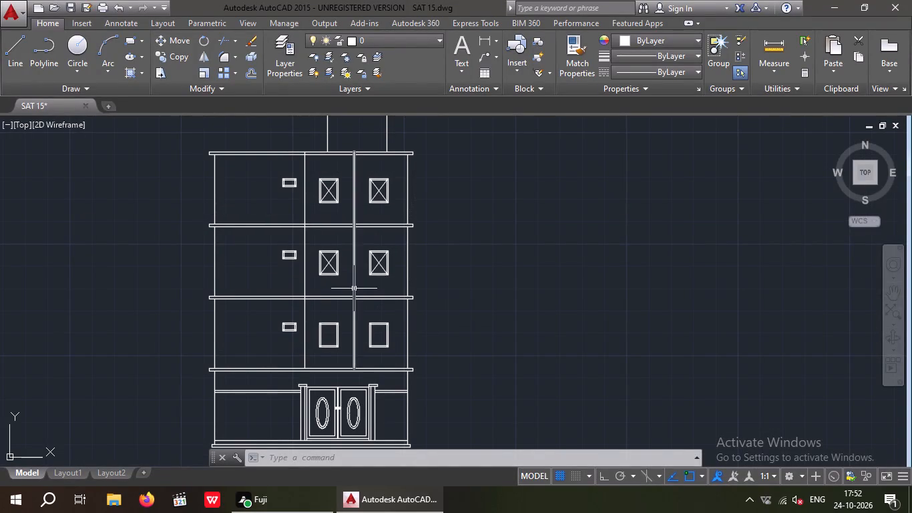
click(131, 75)
key(ctrl+s)
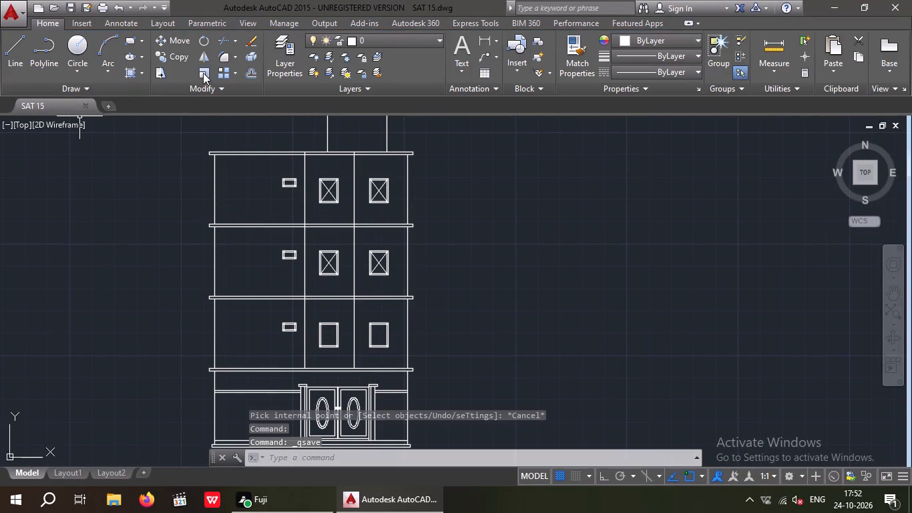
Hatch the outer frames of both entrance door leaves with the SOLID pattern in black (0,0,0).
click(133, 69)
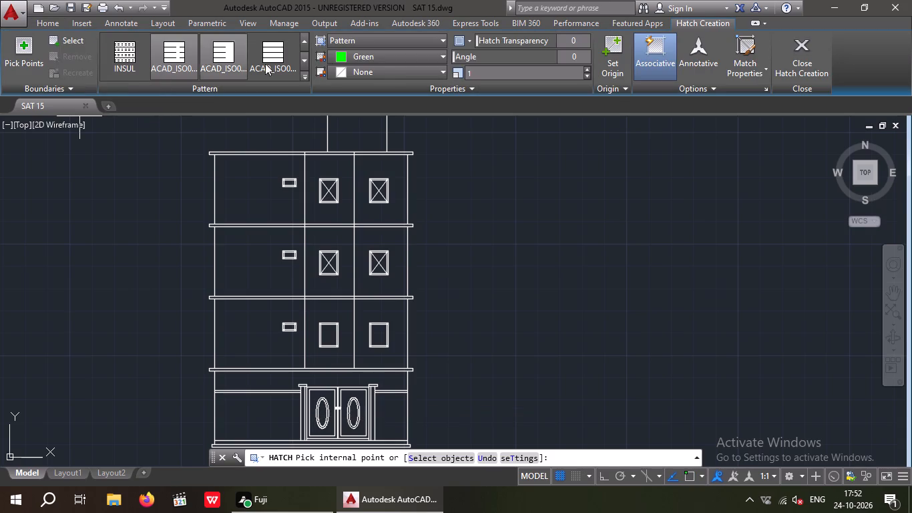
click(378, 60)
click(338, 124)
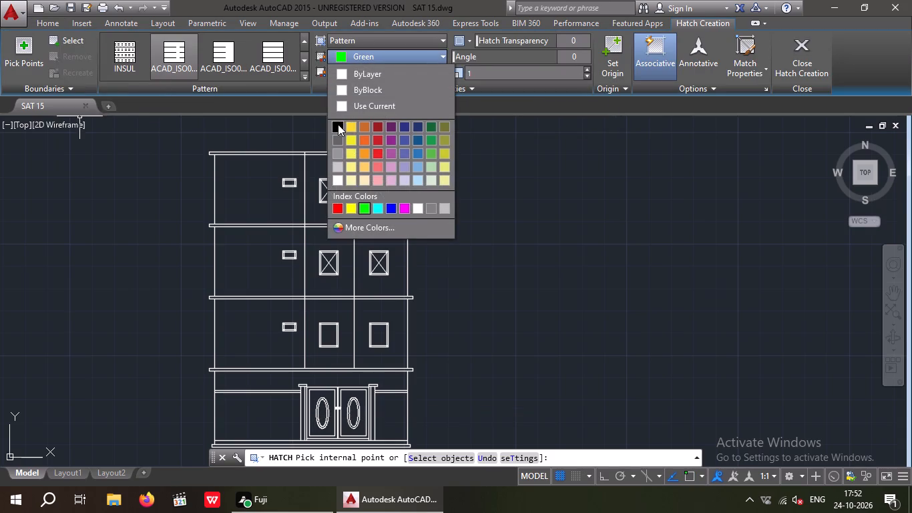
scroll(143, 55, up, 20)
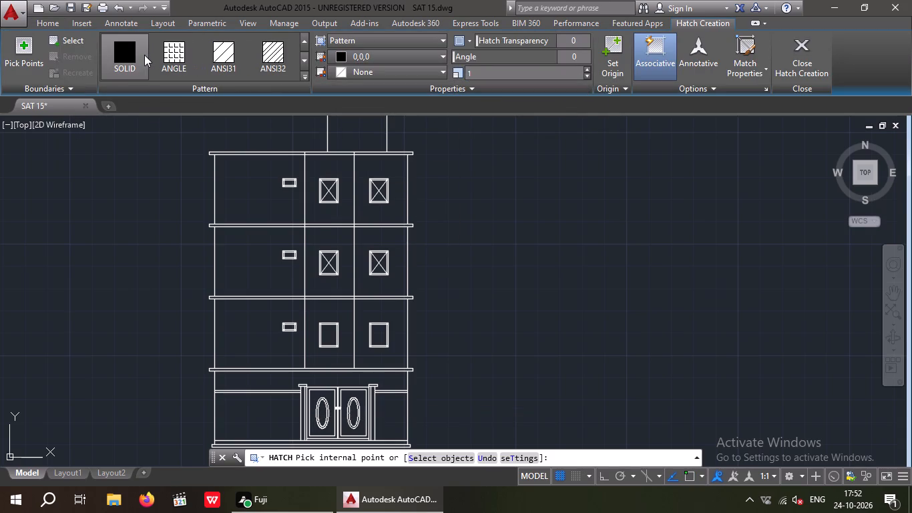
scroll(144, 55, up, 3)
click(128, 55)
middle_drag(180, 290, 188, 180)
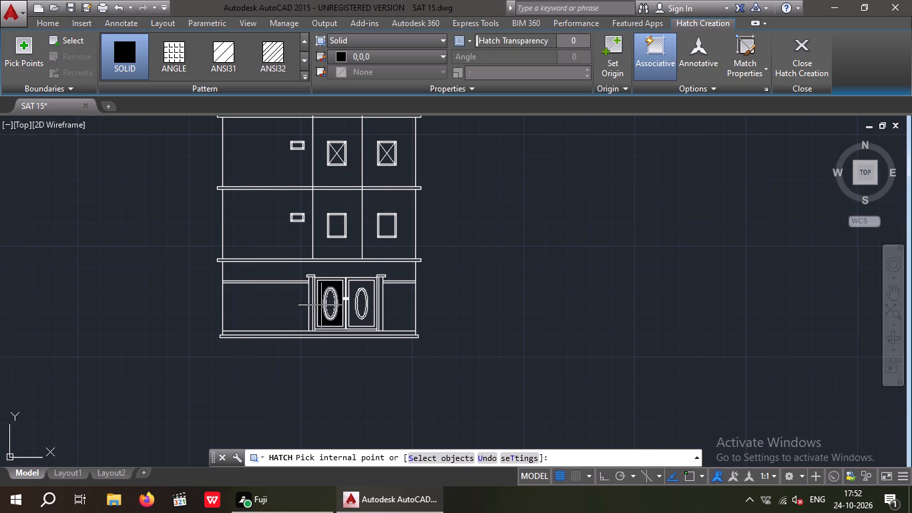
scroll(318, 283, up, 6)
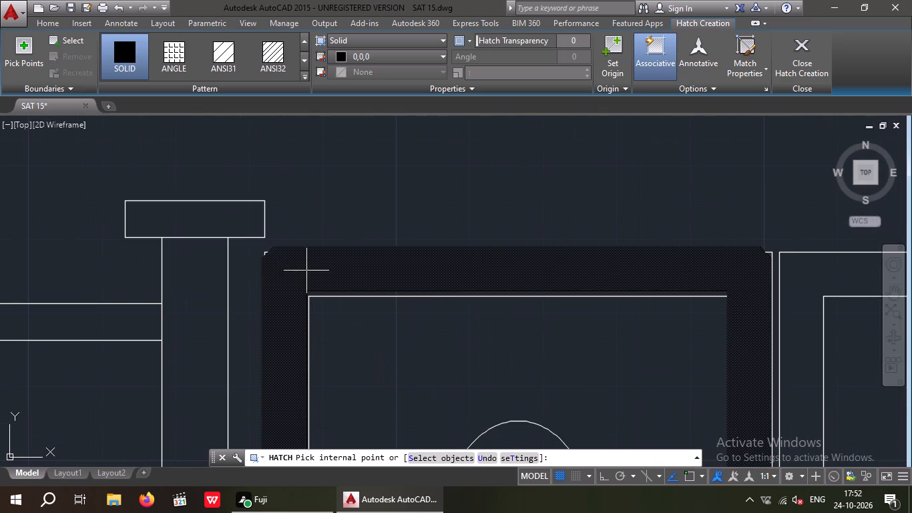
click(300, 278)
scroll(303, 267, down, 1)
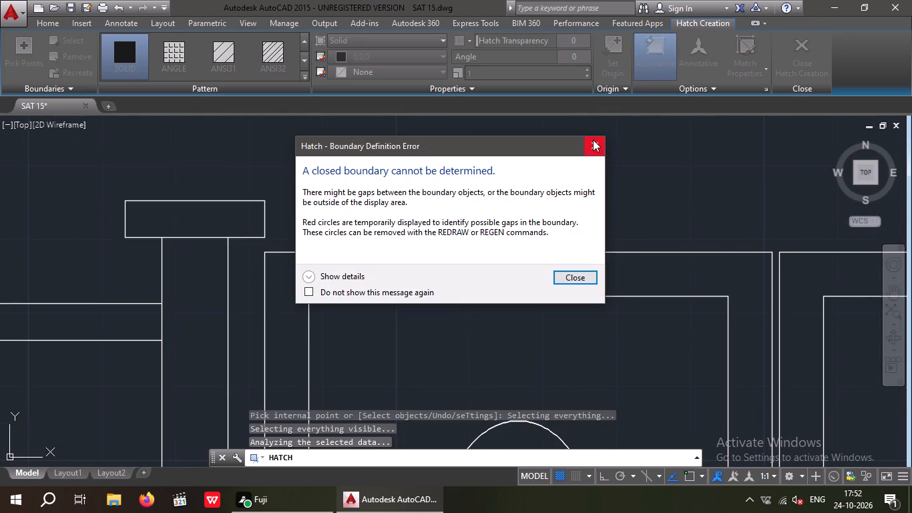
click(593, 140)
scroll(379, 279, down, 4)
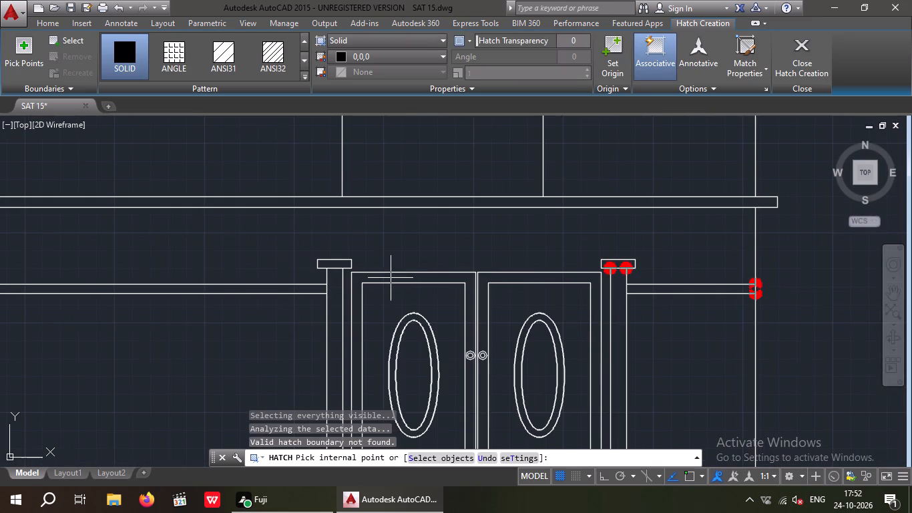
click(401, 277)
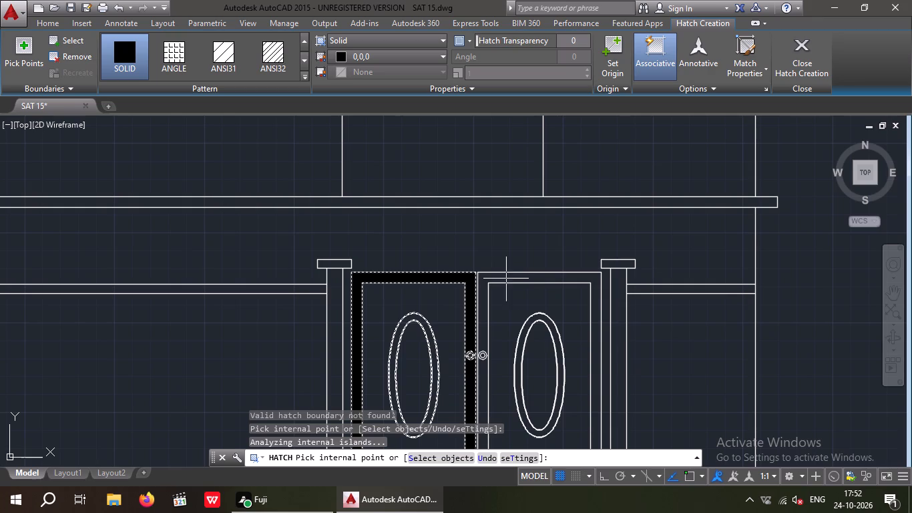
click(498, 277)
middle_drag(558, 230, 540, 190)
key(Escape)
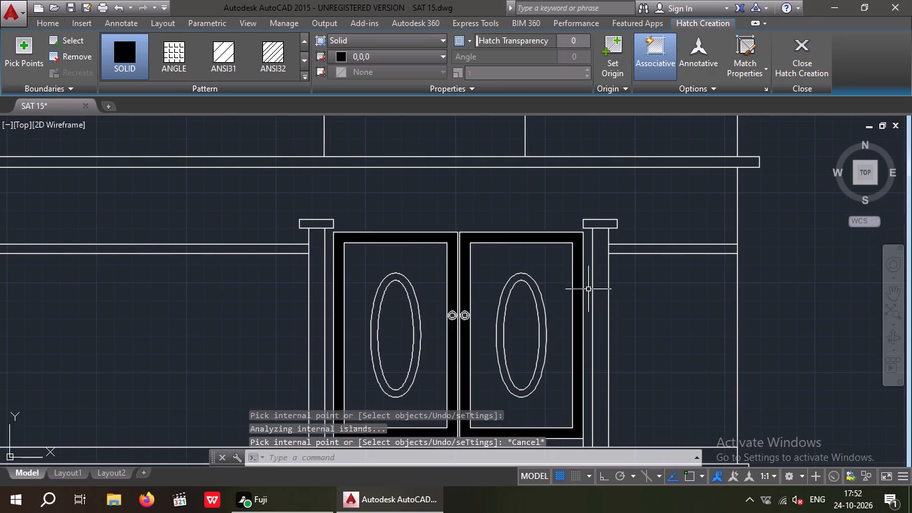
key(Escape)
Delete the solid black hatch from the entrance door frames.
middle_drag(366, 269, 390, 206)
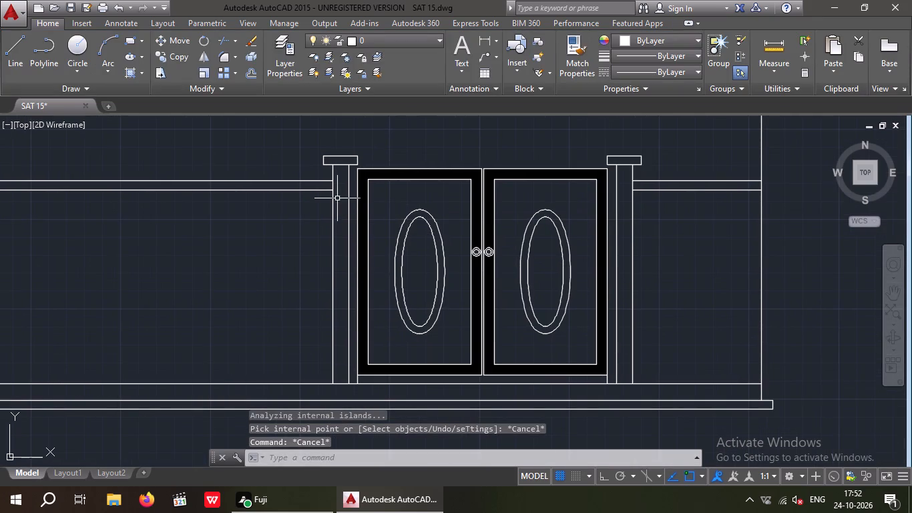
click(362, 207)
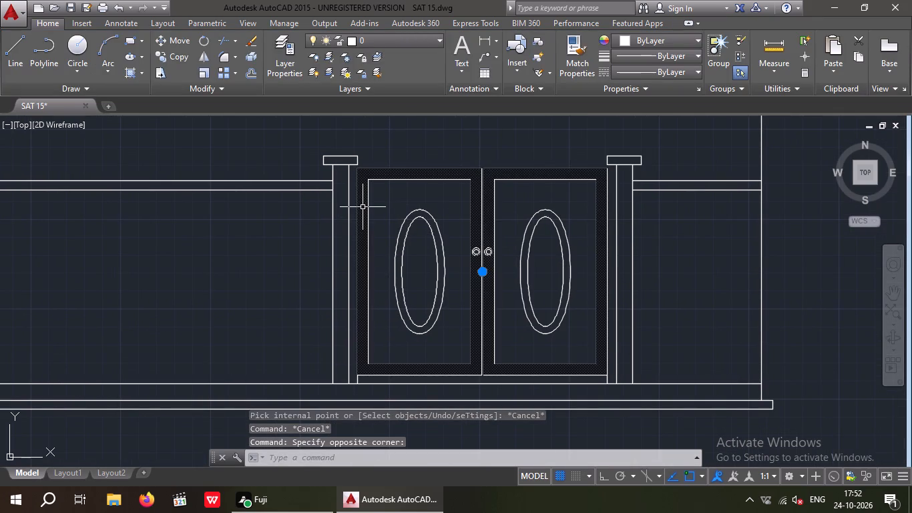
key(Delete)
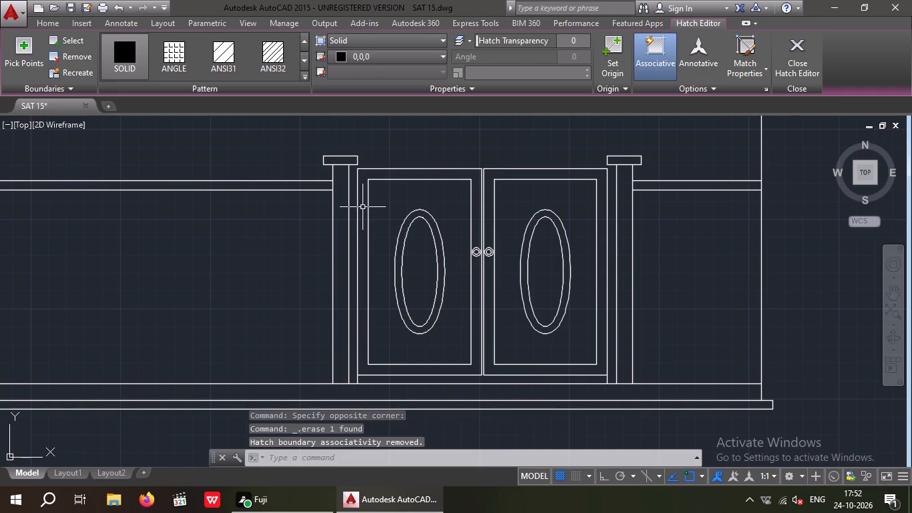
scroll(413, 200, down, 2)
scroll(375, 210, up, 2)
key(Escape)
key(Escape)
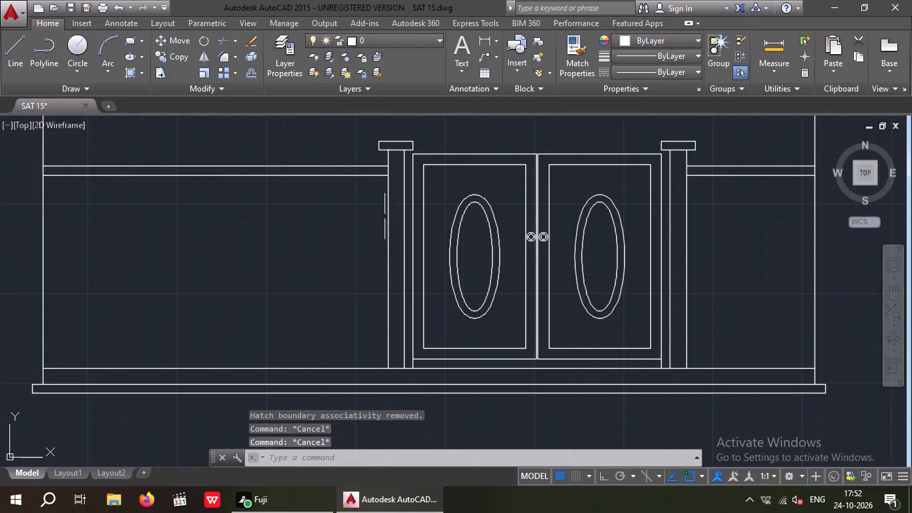
With Ortho on, draw a short horizontal line across the upper part of the narrow strip beside the left door leaf.
click(14, 45)
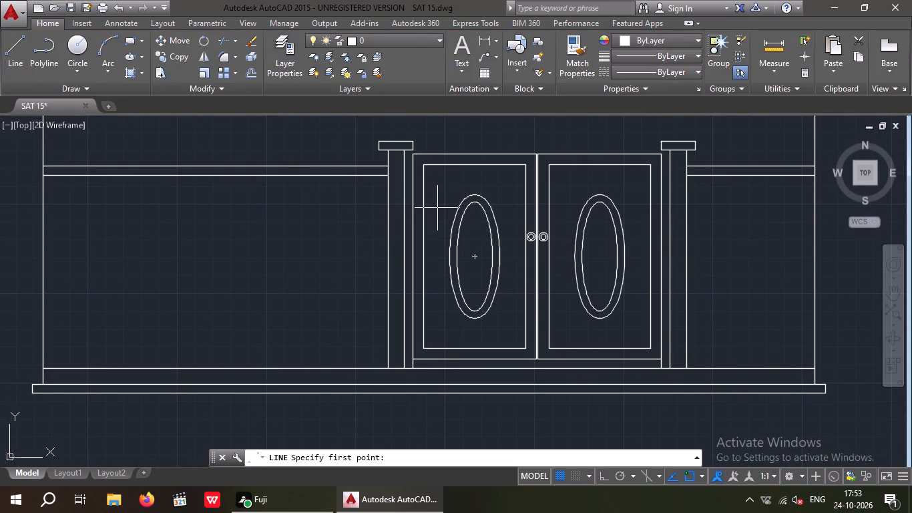
scroll(407, 201, up, 2)
click(415, 208)
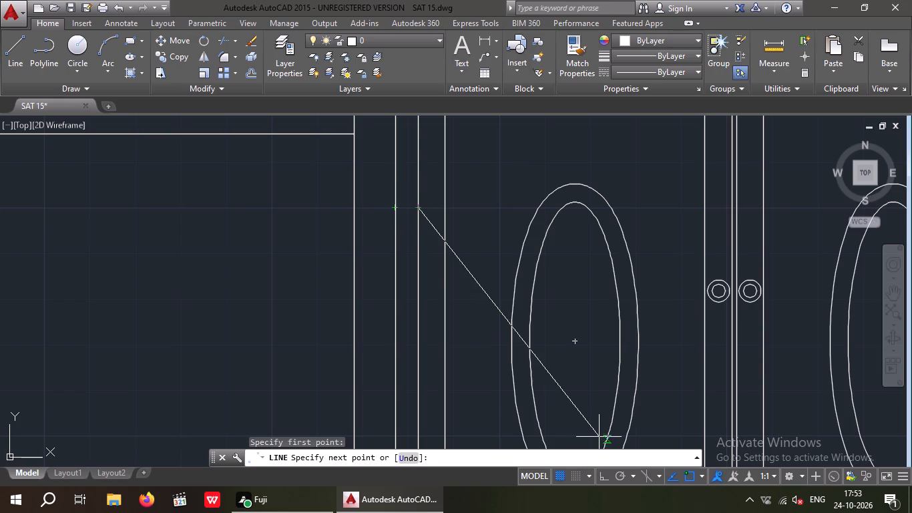
drag(602, 476, 598, 466)
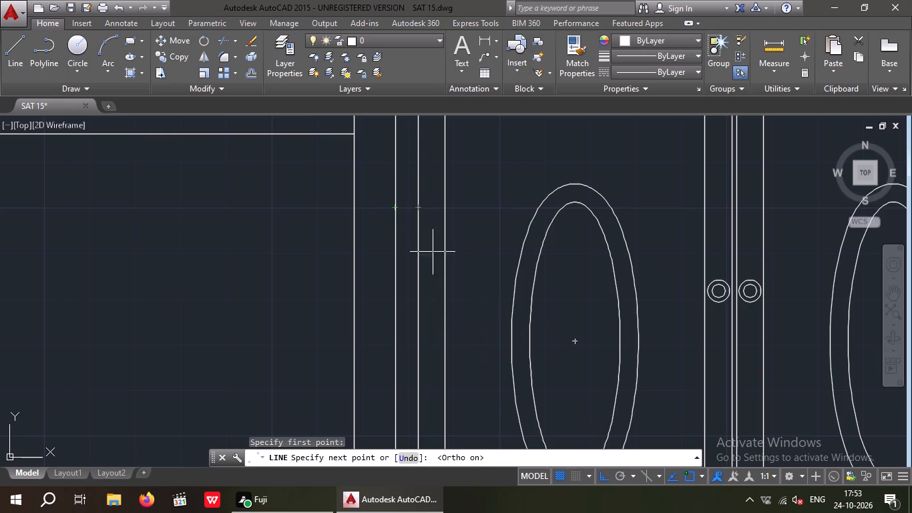
scroll(403, 200, up, 3)
click(375, 225)
scroll(383, 226, down, 3)
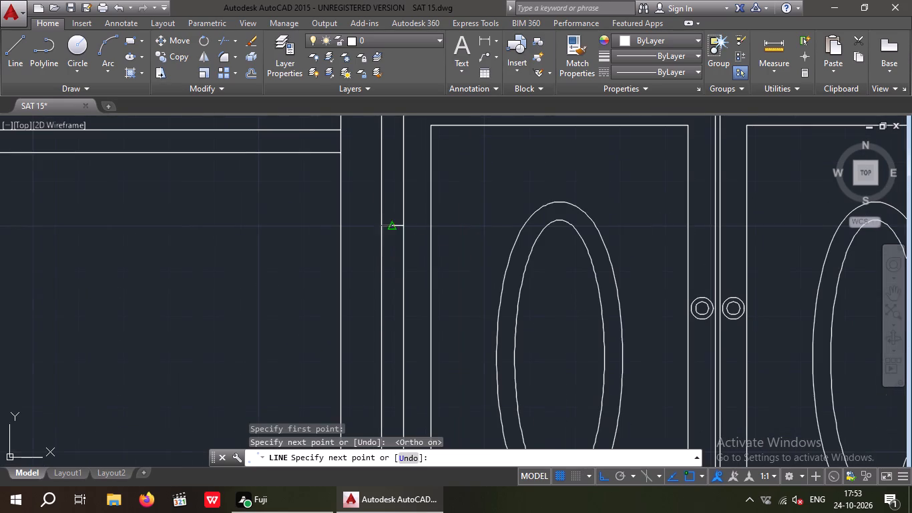
key(space)
scroll(383, 216, down, 4)
scroll(380, 252, up, 3)
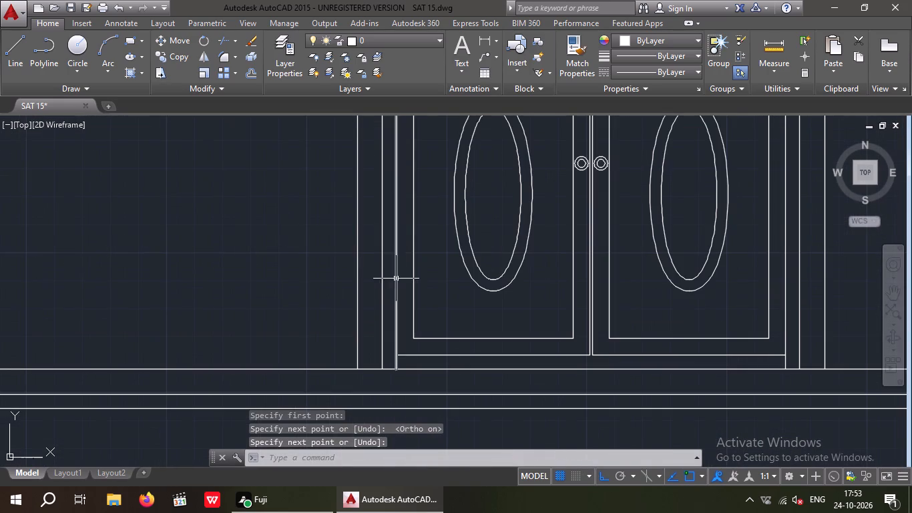
scroll(396, 261, down, 2)
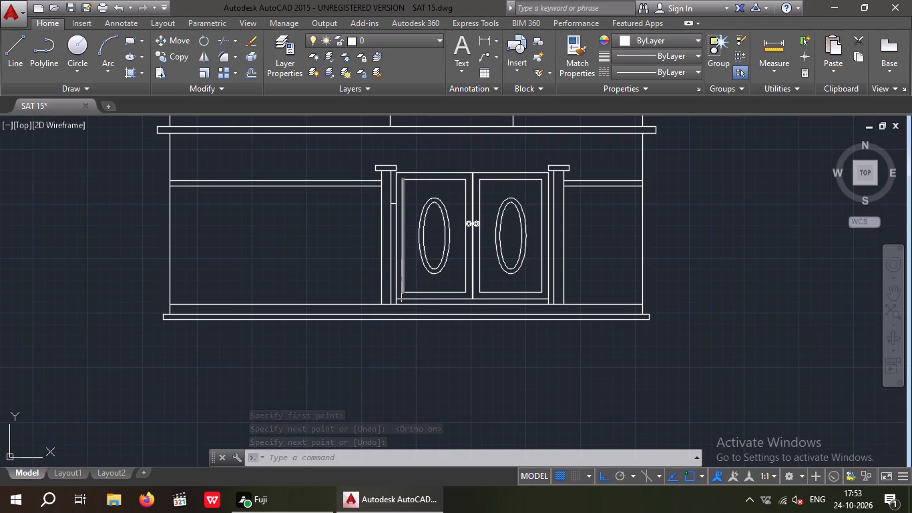
Draw a second short horizontal line across the lower part of the narrow strip beside the left door leaf.
key(space)
scroll(393, 272, up, 2)
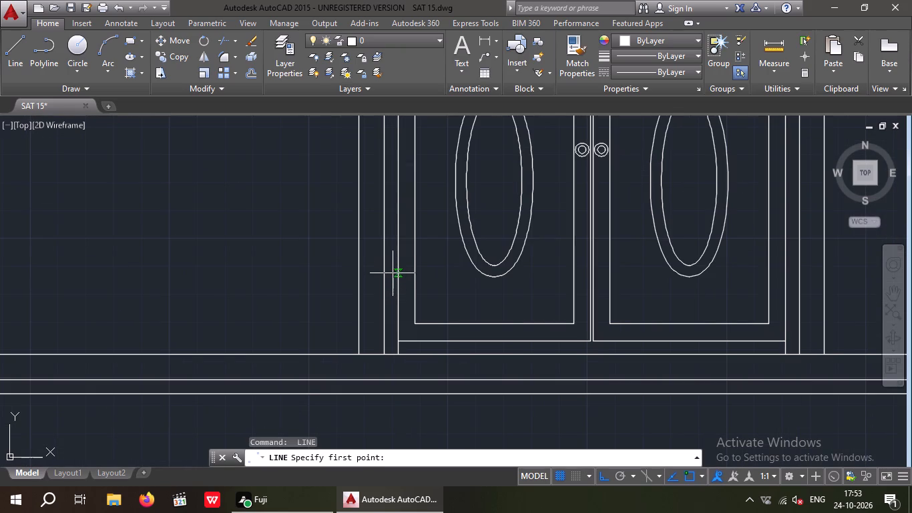
click(395, 267)
click(382, 266)
key(space)
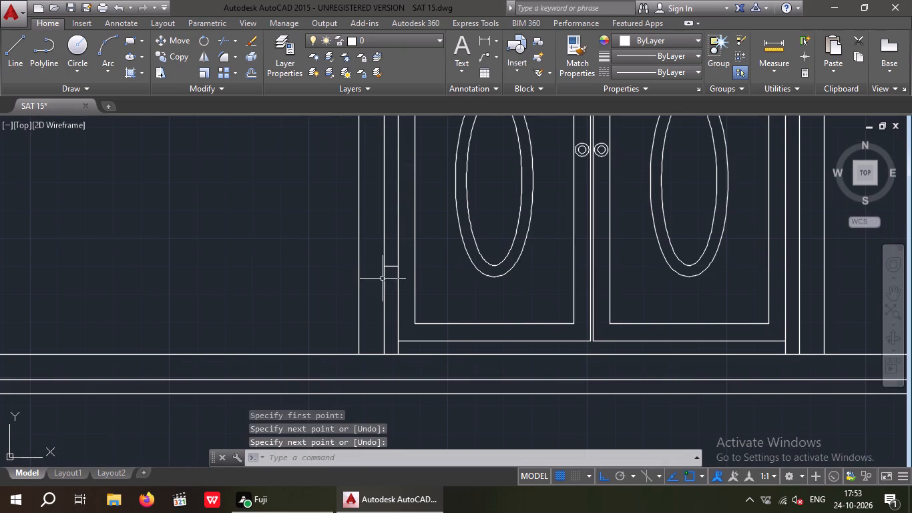
scroll(378, 281, down, 2)
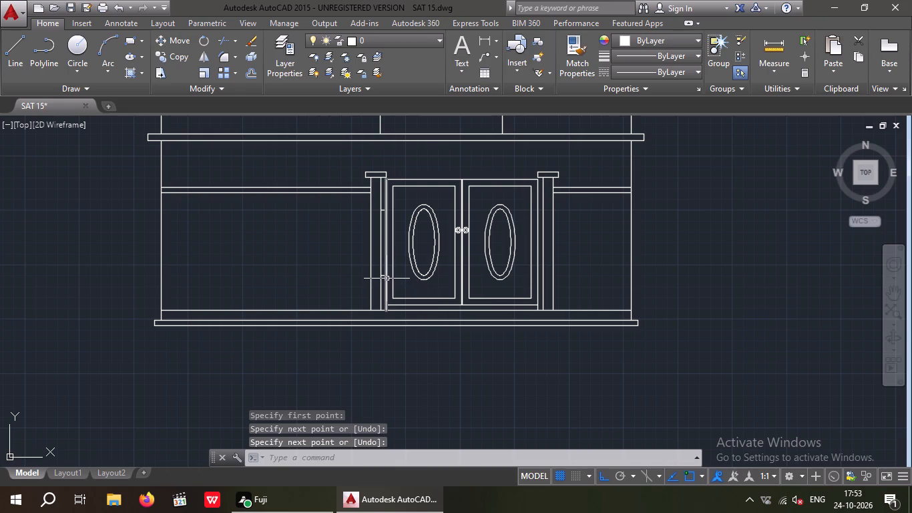
Draw two short horizontal lines across the narrow strip beside the right door leaf, level with the left strip's lower and upper lines.
key(space)
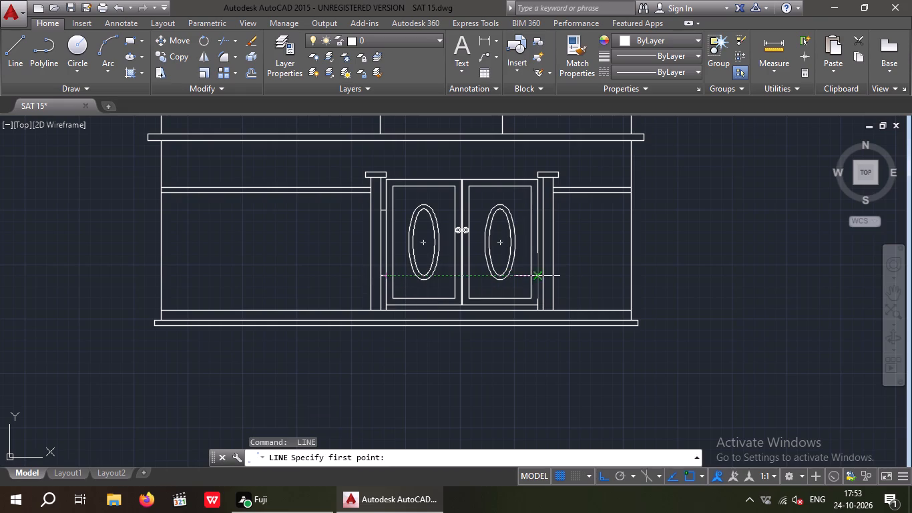
click(539, 277)
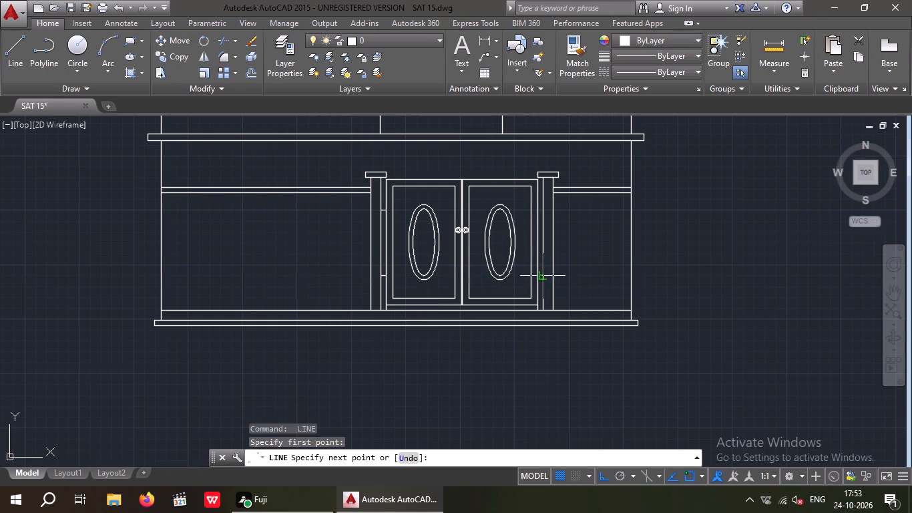
scroll(541, 278, up, 3)
click(548, 265)
key(space)
scroll(497, 309, down, 4)
scroll(412, 262, up, 3)
key(space)
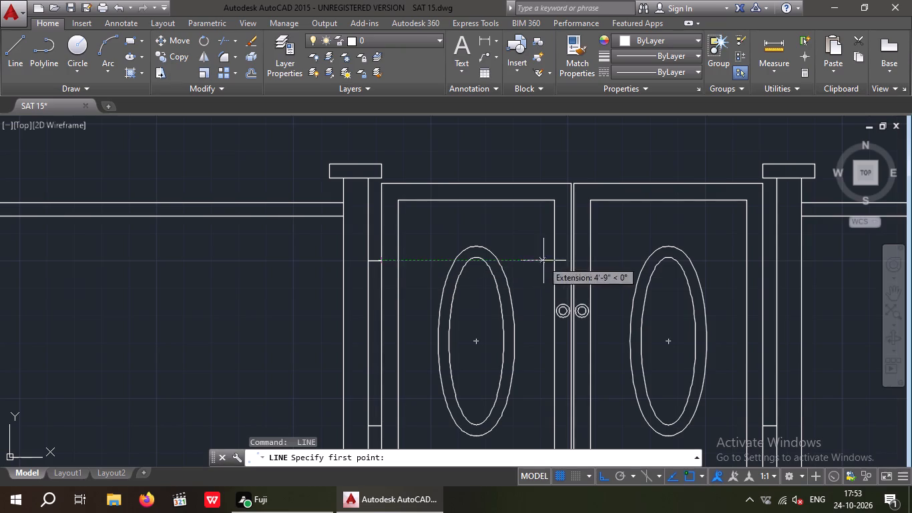
click(765, 263)
click(780, 264)
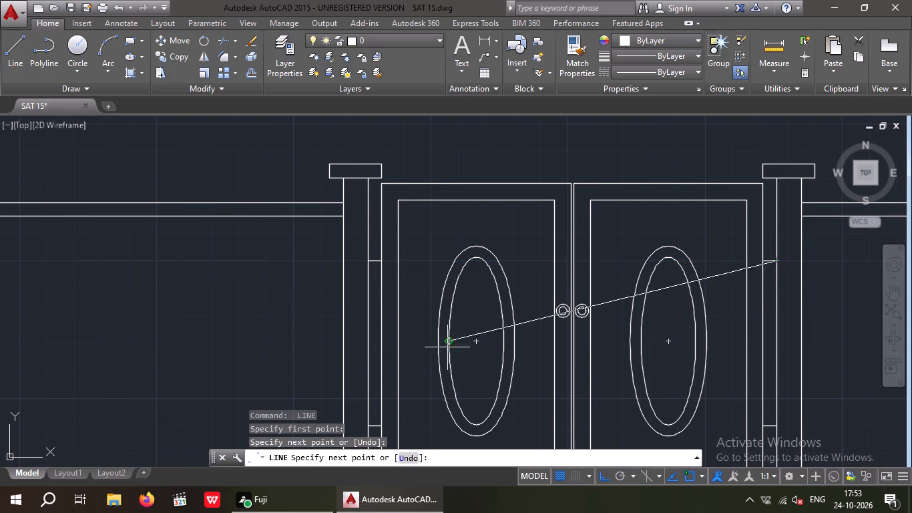
key(Escape)
Offset the upper short line in the left door strip 1" upward and 1" downward.
scroll(356, 266, down, 1)
middle_drag(362, 282, 389, 230)
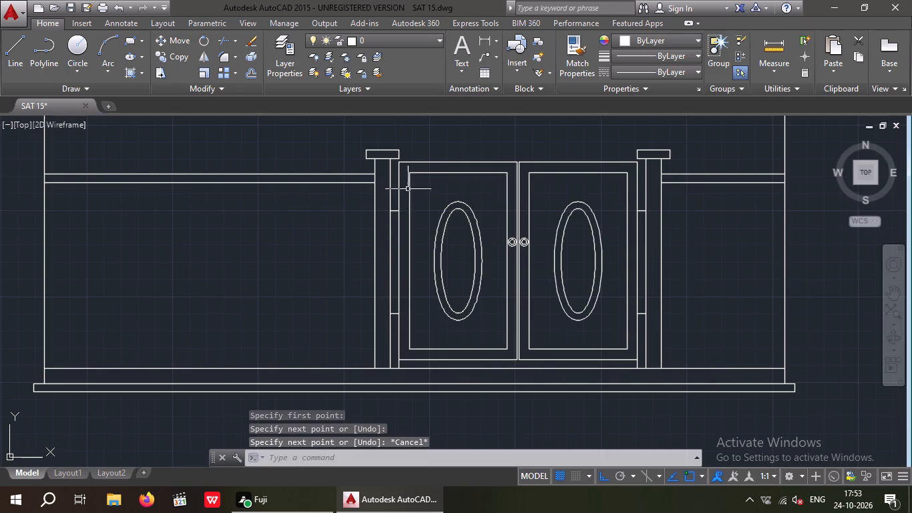
scroll(393, 204, up, 3)
key(Escape)
key(Escape)
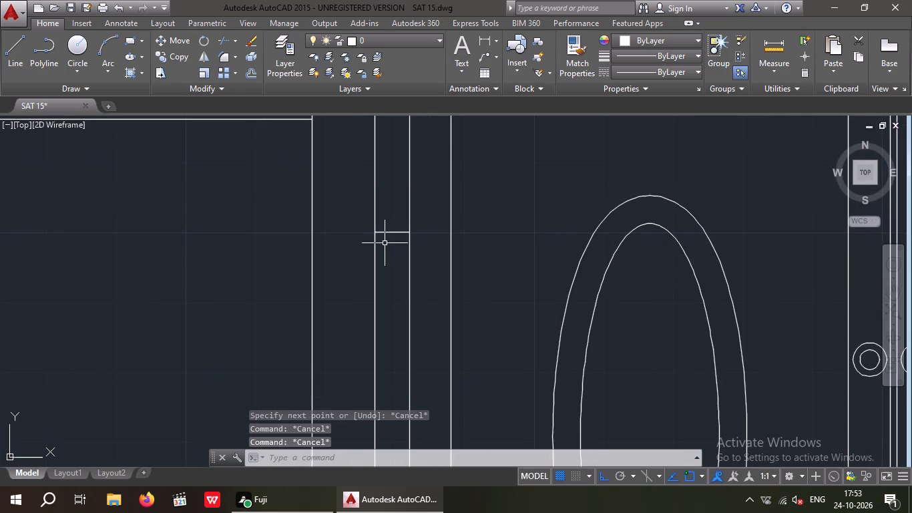
key(o)
key(Return)
text(1")
key(Return)
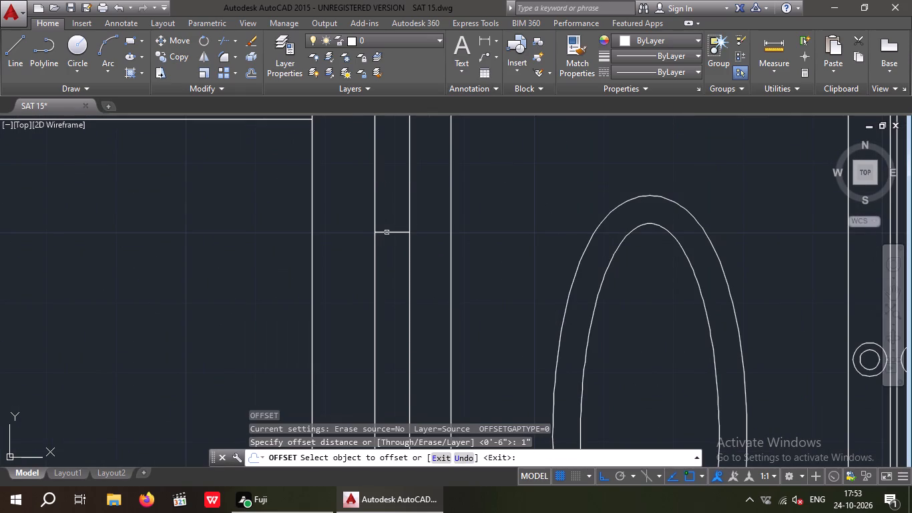
drag(388, 232, 389, 226)
click(391, 212)
drag(389, 232, 390, 251)
click(392, 263)
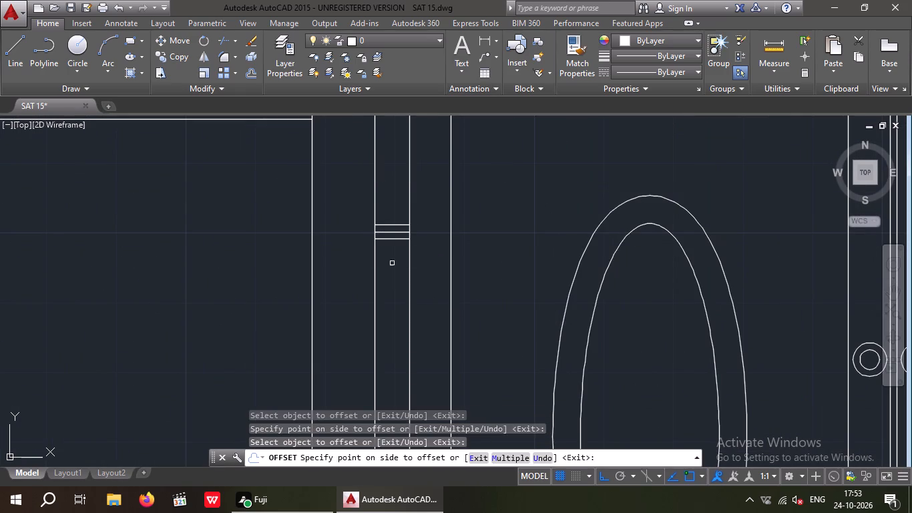
key(Escape)
key(Escape)
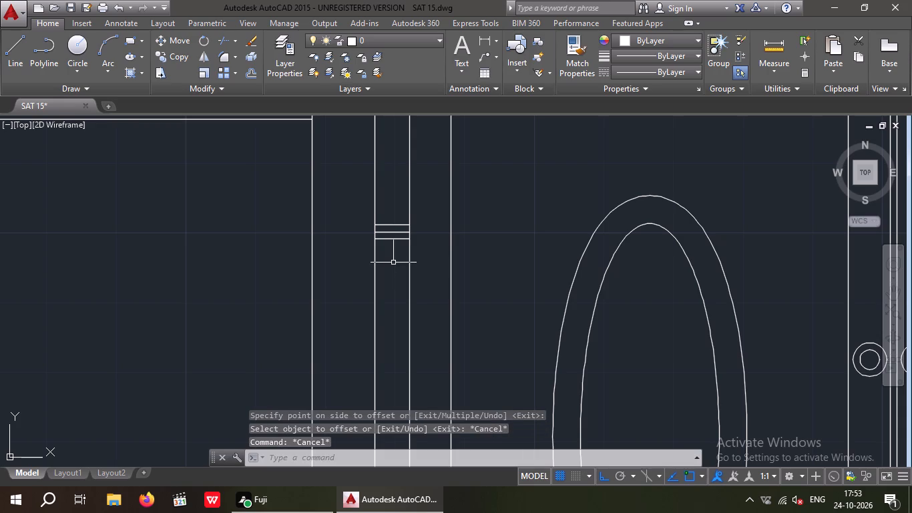
Offset the outer two of the three upper short lines in the left door strip 2" outward, one upward and one downward.
key(o)
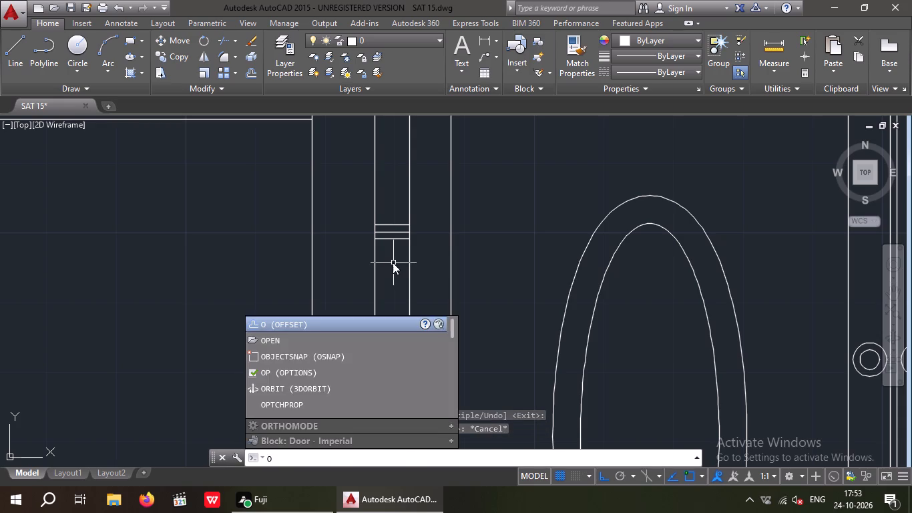
key(Return)
key(2)
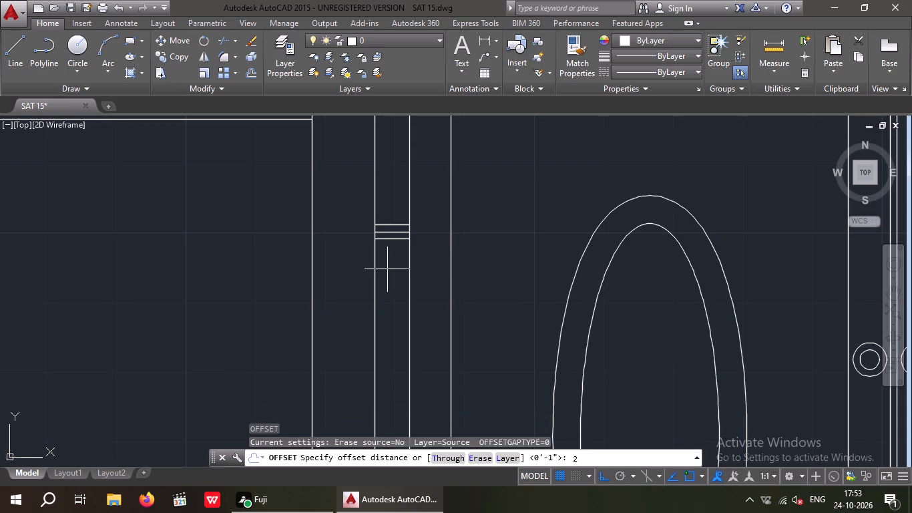
key(shift+quotedbl)
key(Return)
drag(389, 224, 389, 218)
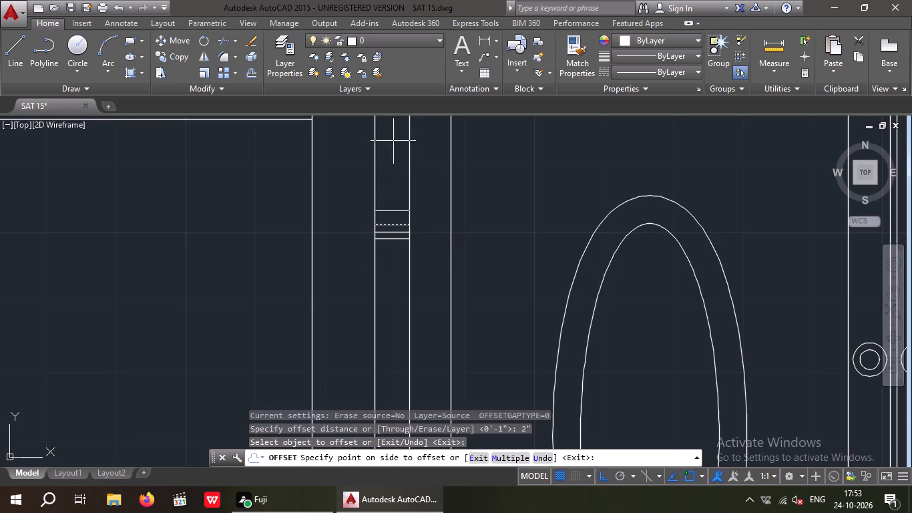
drag(393, 140, 394, 152)
drag(391, 239, 389, 263)
click(389, 275)
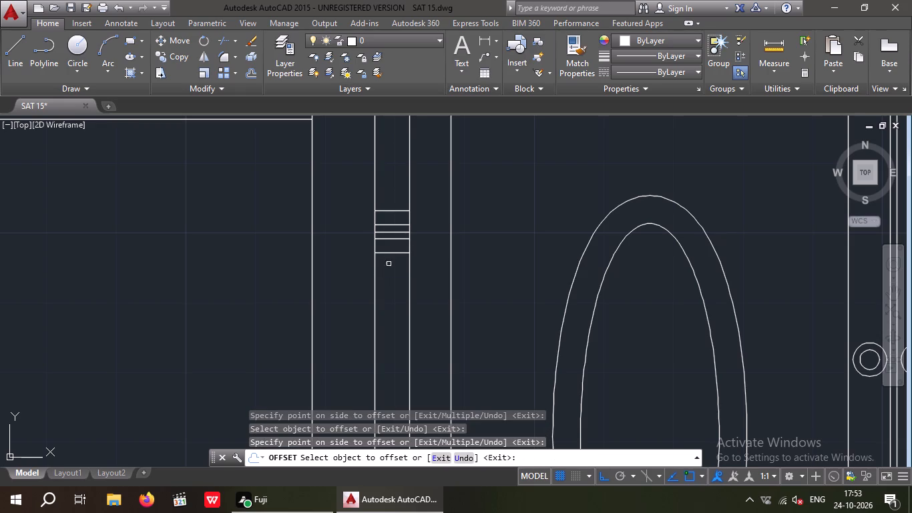
key(Escape)
key(Escape)
Draw a vertical line joining the midpoints of the topmost and bottommost of the five upper short lines in the left strip.
click(13, 49)
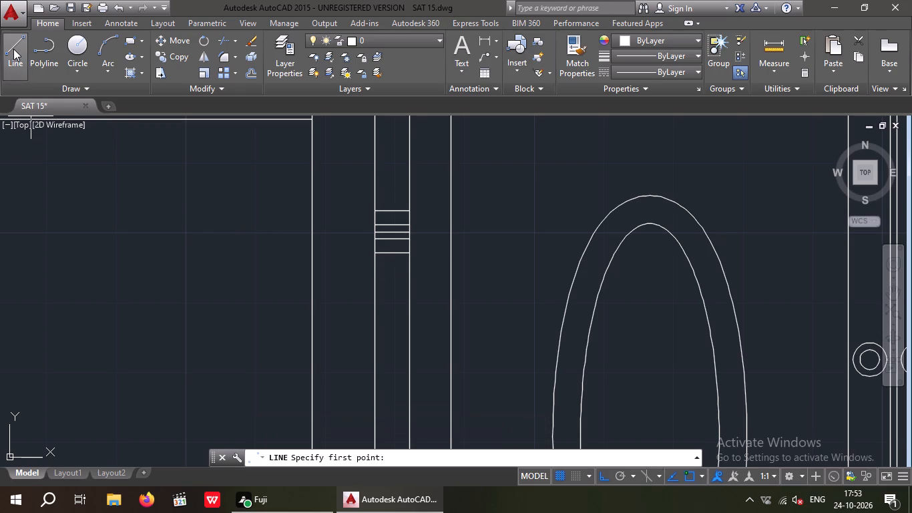
drag(389, 212, 389, 218)
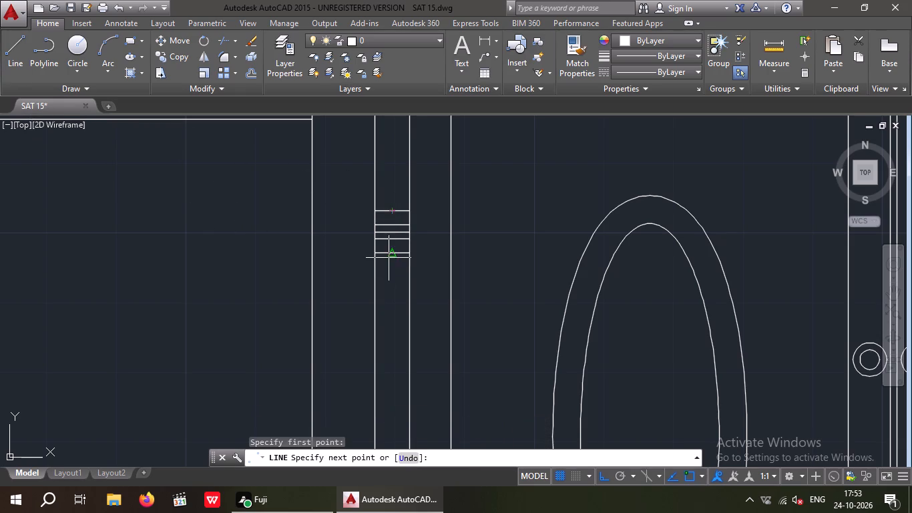
click(392, 250)
key(Escape)
key(Escape)
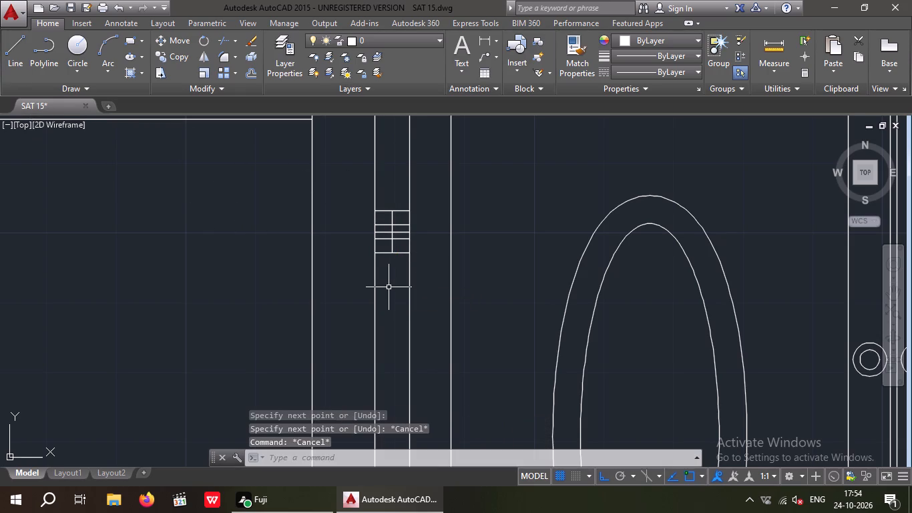
Trim the three inner lines on the door side of the vertical line and the two outermost lines on its other side.
key(t)
key(r)
key(space)
key(space)
scroll(397, 232, up, 2)
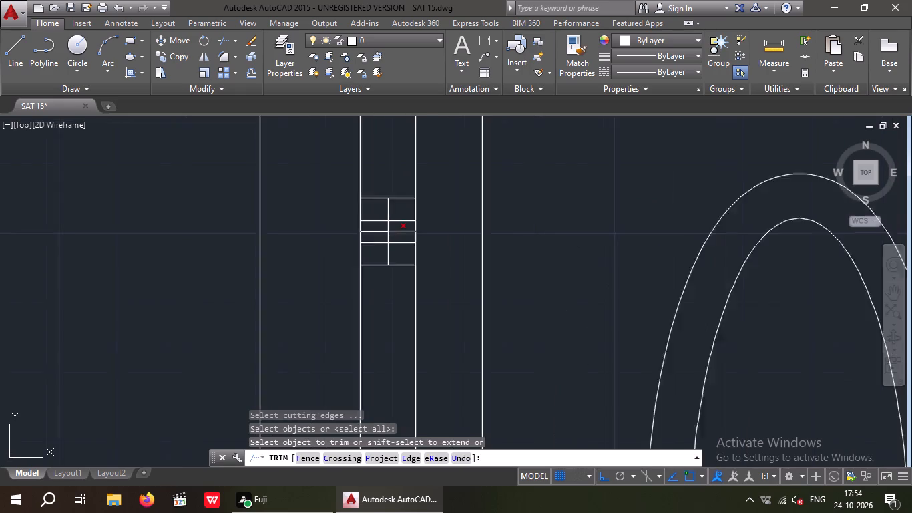
drag(411, 269, 405, 262)
click(401, 207)
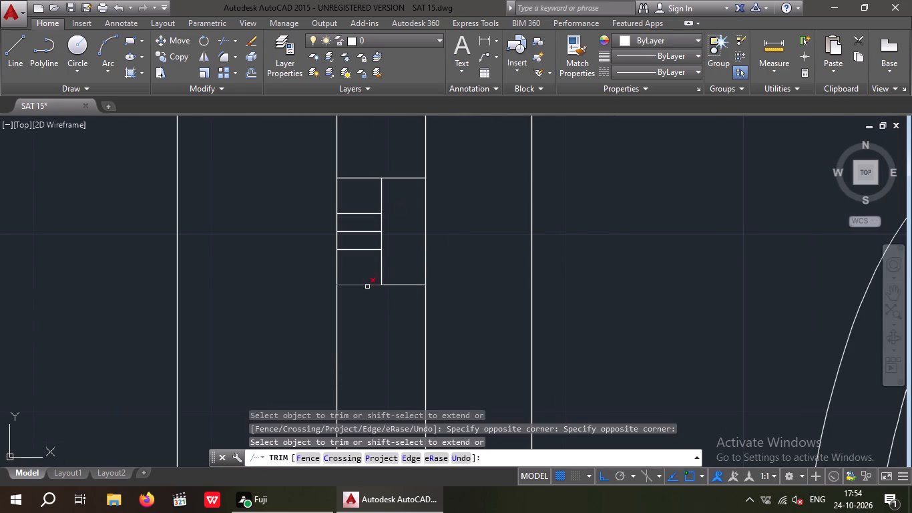
drag(371, 300, 365, 283)
click(361, 271)
drag(365, 190, 359, 178)
click(353, 150)
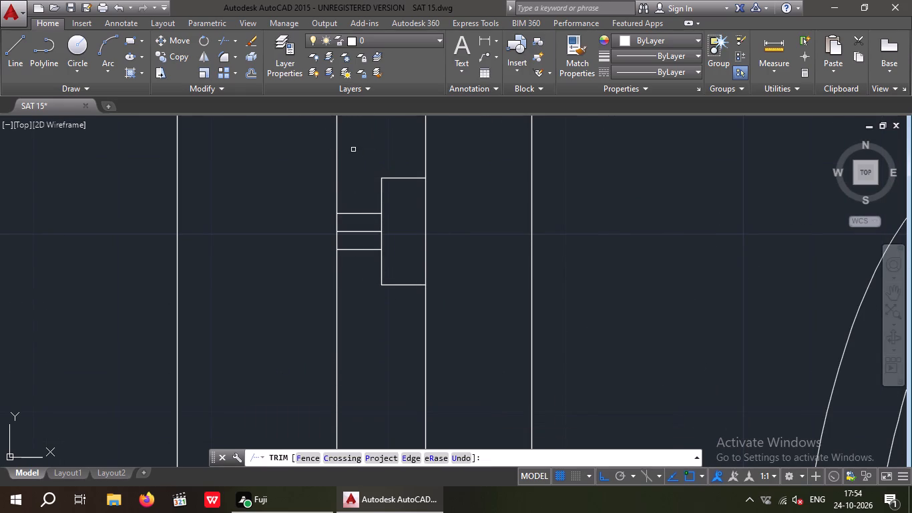
key(Escape)
key(Escape)
Delete the middle short line of the upper hinge outline in the left door strip.
scroll(366, 238, up, 3)
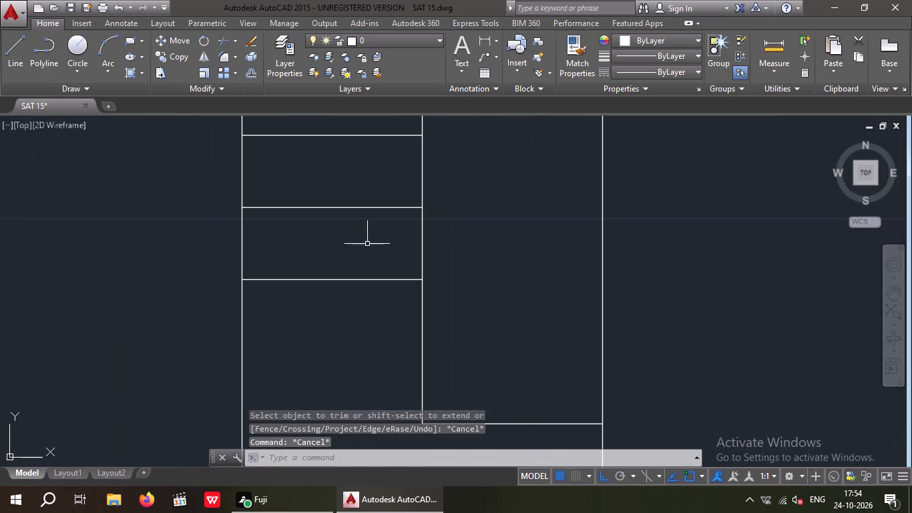
drag(369, 244, 331, 226)
click(326, 190)
key(Delete)
Offset the lower short line in the left door strip 1" upward and 1" downward.
scroll(321, 215, down, 3)
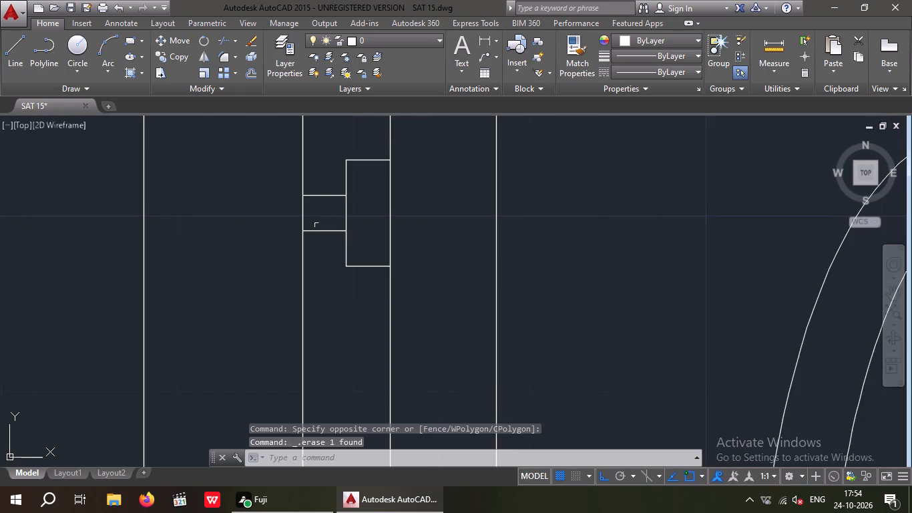
scroll(330, 222, down, 3)
middle_drag(336, 271, 310, 234)
scroll(308, 234, down, 1)
middle_drag(328, 310, 344, 232)
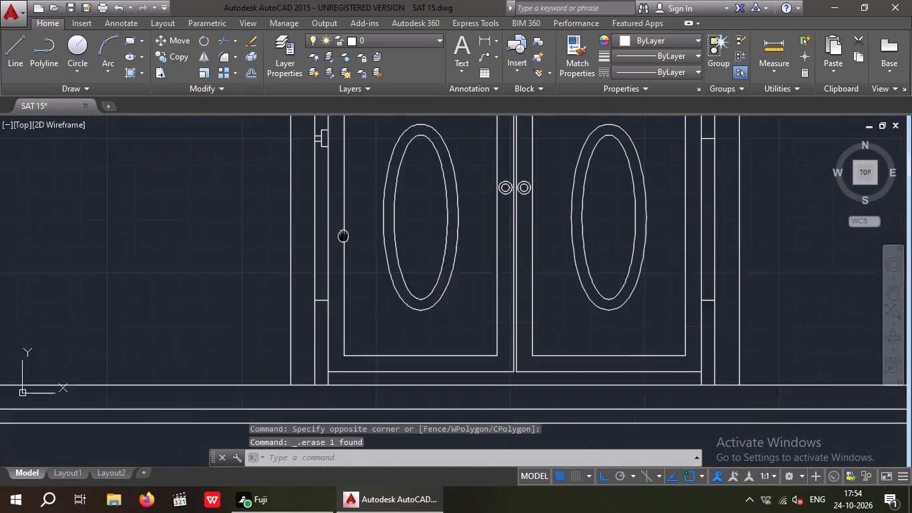
middle_drag(344, 232, 345, 229)
scroll(332, 285, up, 1)
key(Escape)
key(Escape)
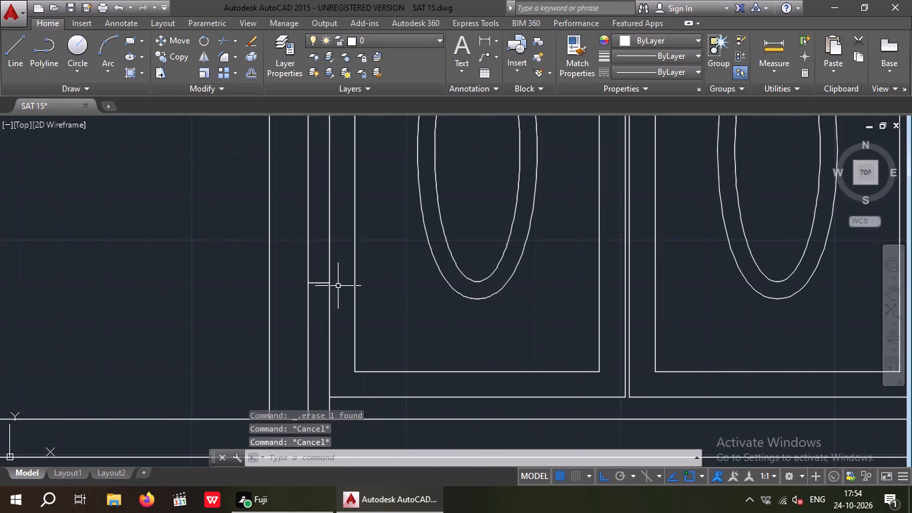
key(o)
key(Return)
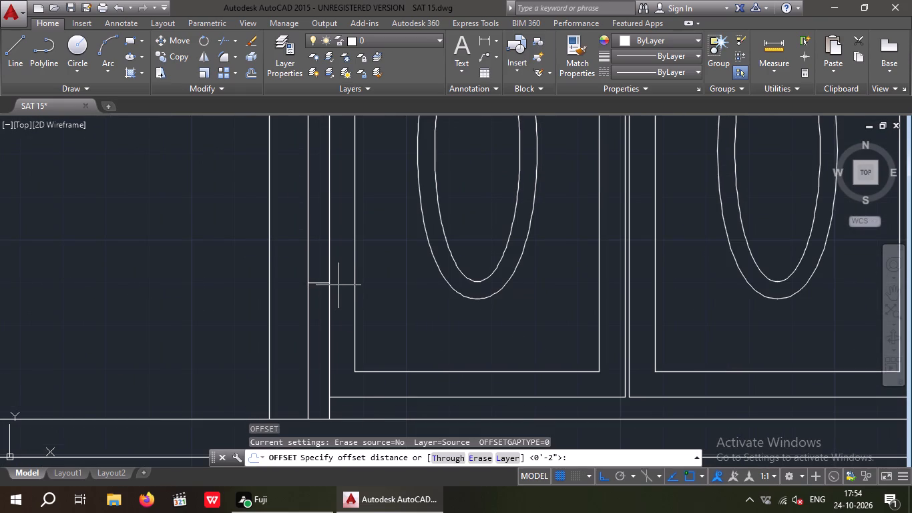
key(1)
key(shift+quotedbl)
key(Return)
scroll(313, 280, up, 2)
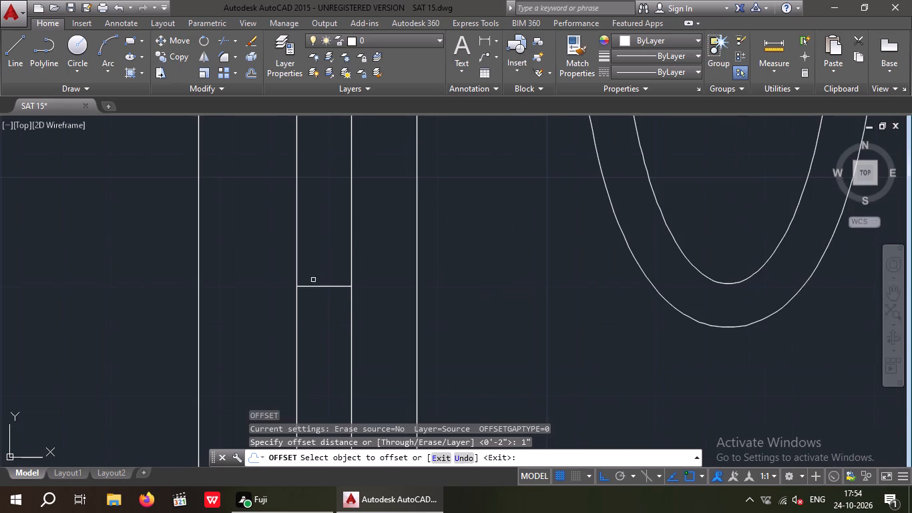
drag(325, 287, 324, 277)
drag(324, 239, 324, 250)
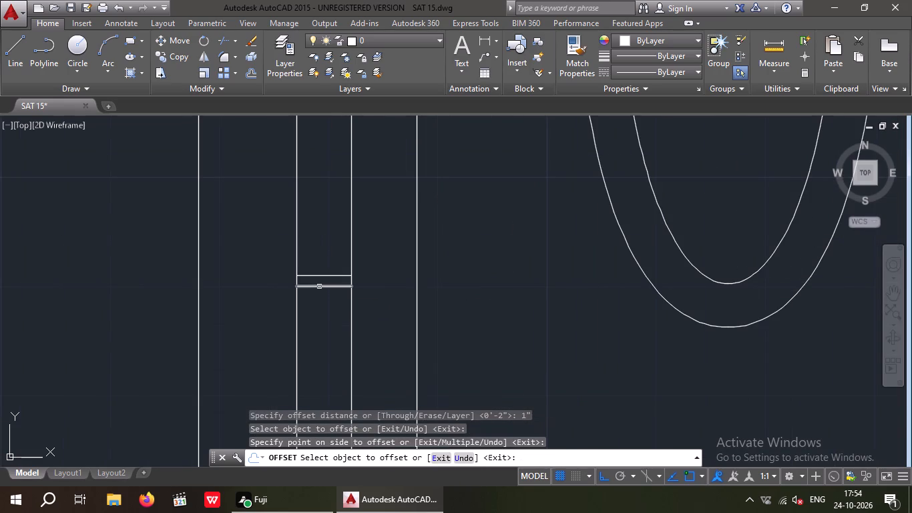
drag(319, 286, 319, 322)
click(320, 327)
key(Escape)
key(Escape)
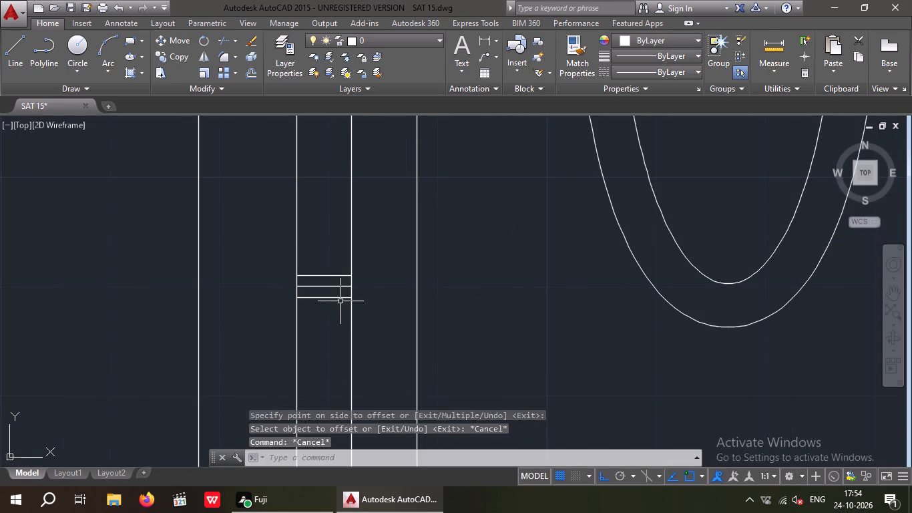
Offset the outer two of the three lower short lines in the left strip 2" outward, one upward and one downward.
key(o)
key(Return)
key(2)
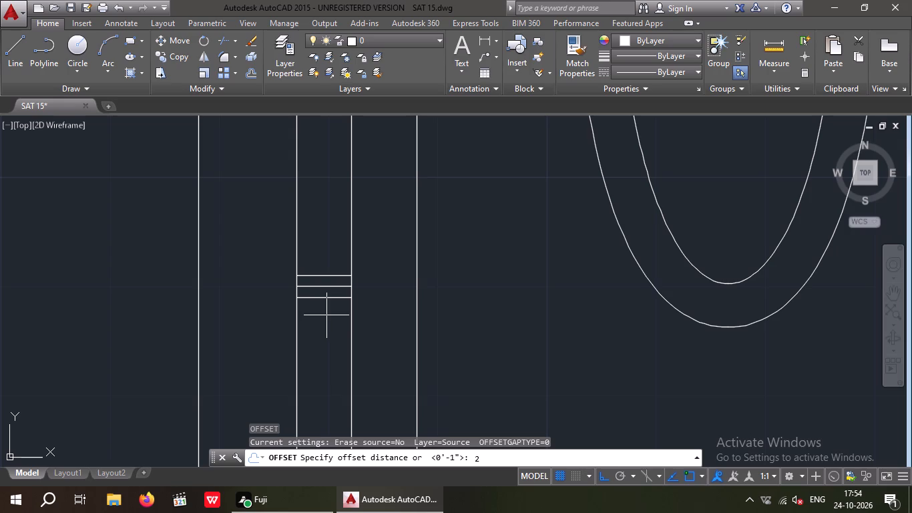
key(shift+quotedbl)
key(Return)
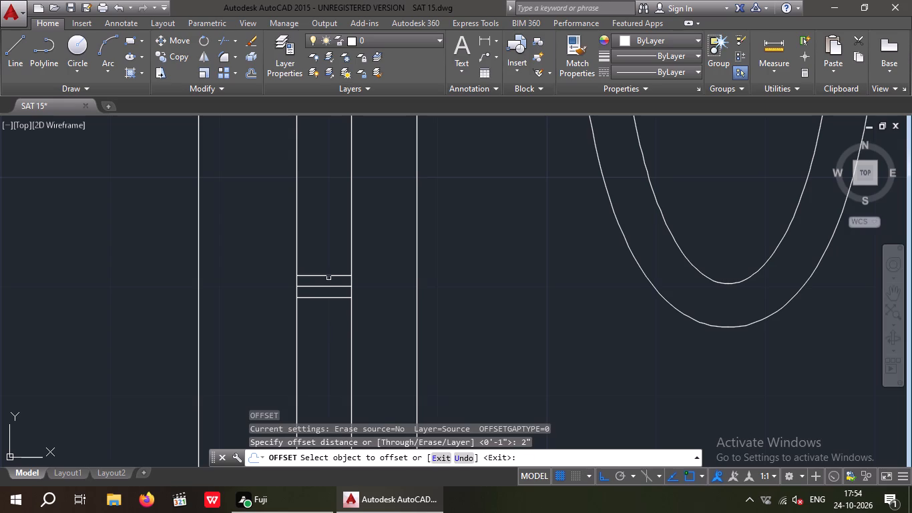
click(328, 278)
drag(329, 277, 330, 266)
drag(330, 235, 330, 248)
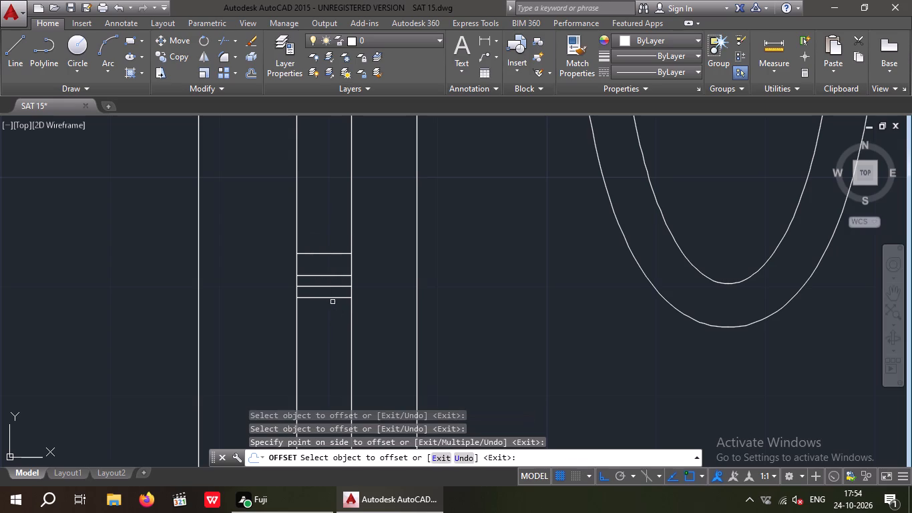
drag(328, 299, 331, 323)
click(335, 326)
key(Escape)
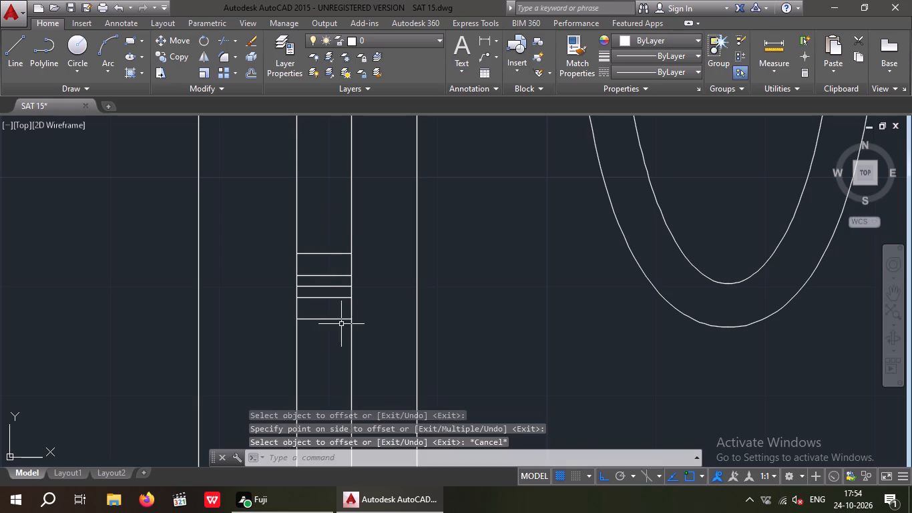
key(Escape)
Draw a vertical line joining the midpoints of the topmost and bottommost of the five lower short lines in the left strip.
key(l)
key(Return)
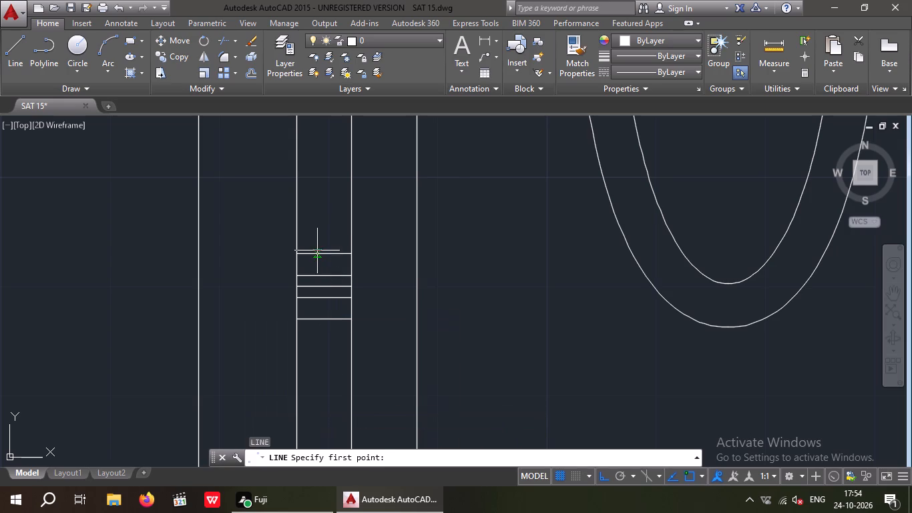
drag(324, 253, 324, 270)
click(326, 323)
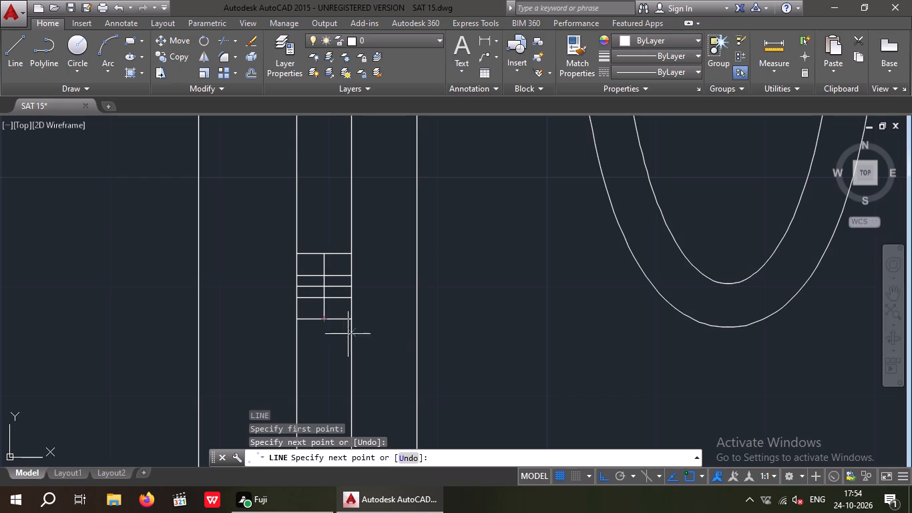
key(Escape)
key(Escape)
key(Escape)
Trim the lower set's three inner lines on the door side of the vertical line and its two outermost lines on the other side.
key(t)
text(R)
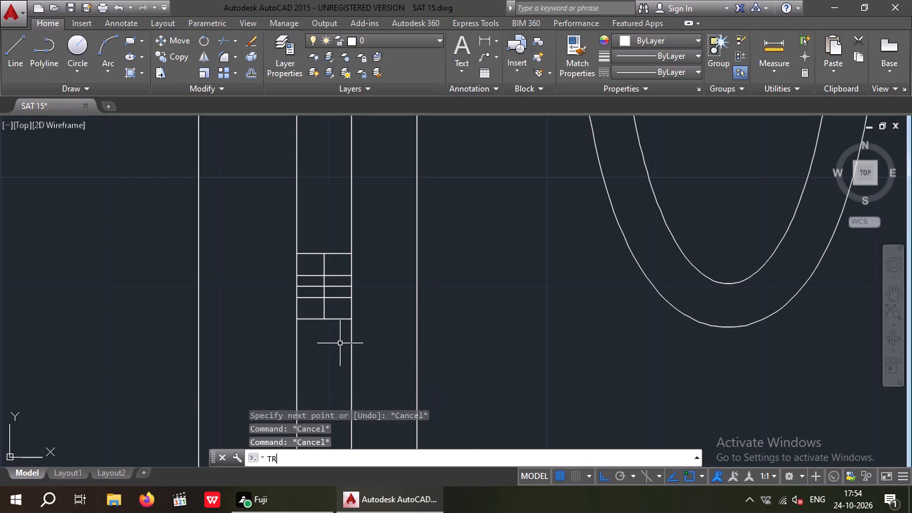
key(space)
key(space)
drag(345, 313, 341, 294)
click(338, 271)
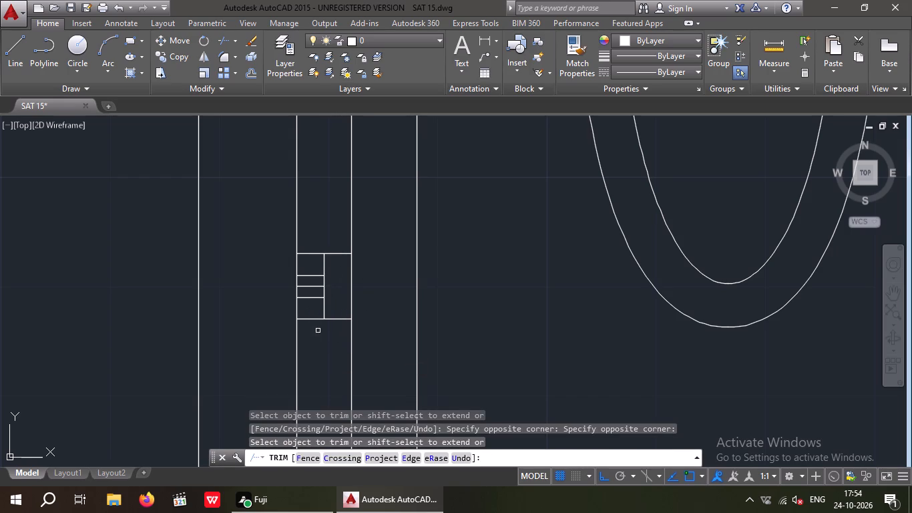
click(316, 332)
click(305, 311)
drag(312, 265, 308, 253)
click(306, 243)
key(Escape)
Delete the middle short line of the lower hinge outline in the left door strip.
scroll(310, 293, up, 3)
drag(318, 299, 308, 289)
click(299, 263)
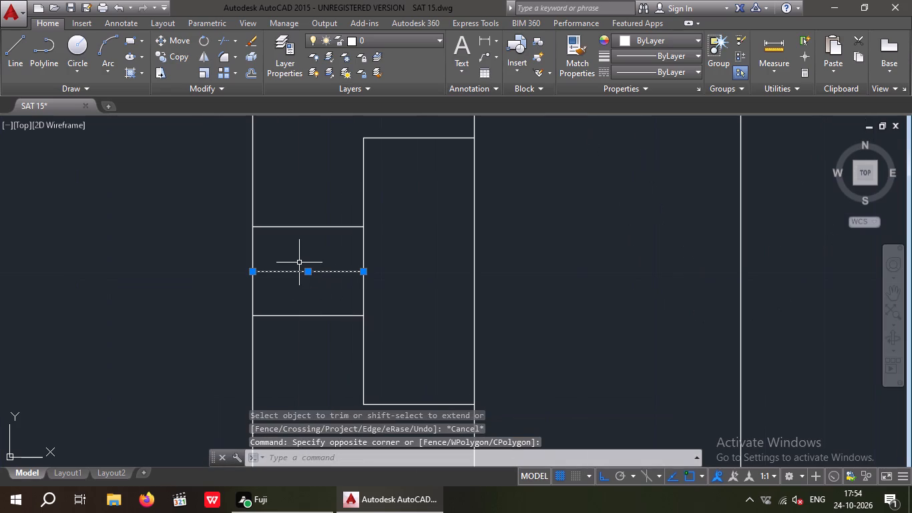
key(Delete)
Offset the upper short line in the strip beside the right door leaf 1" upward and 1" downward.
scroll(298, 280, down, 8)
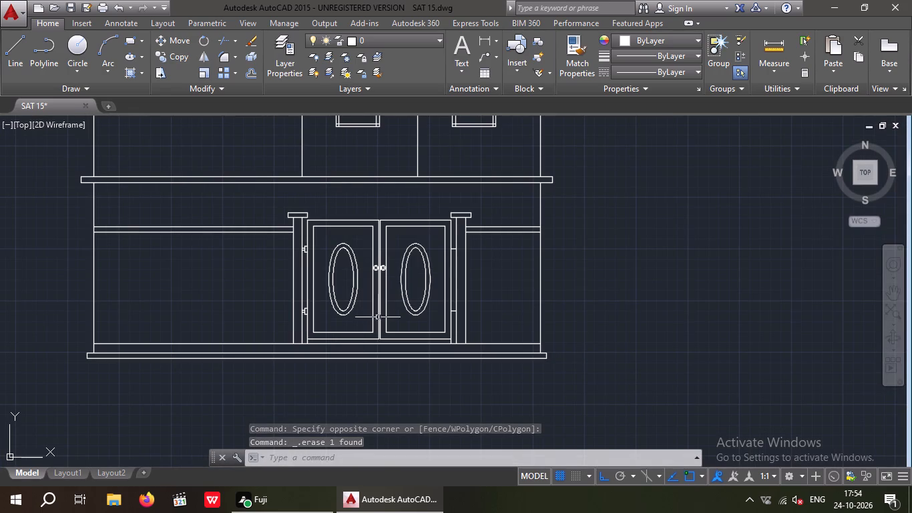
scroll(468, 240, up, 4)
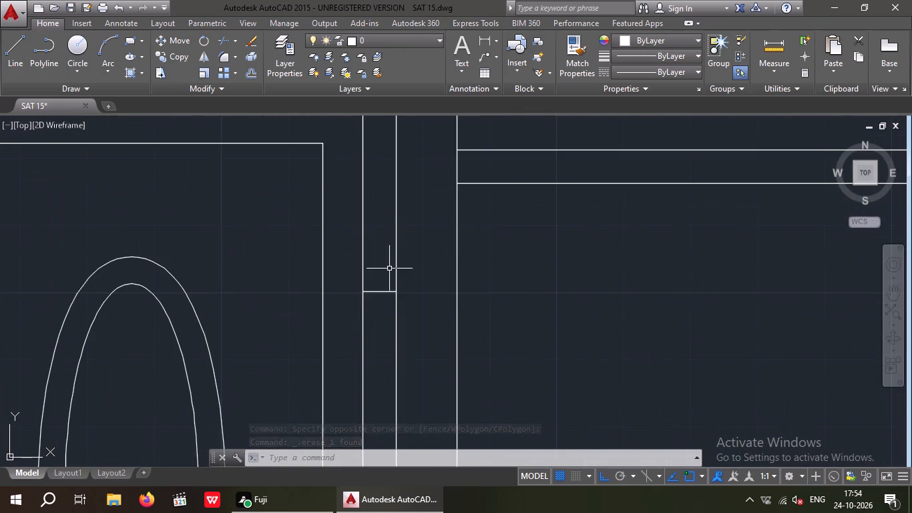
scroll(389, 269, up, 1)
key(Escape)
key(Escape)
key(o)
key(Return)
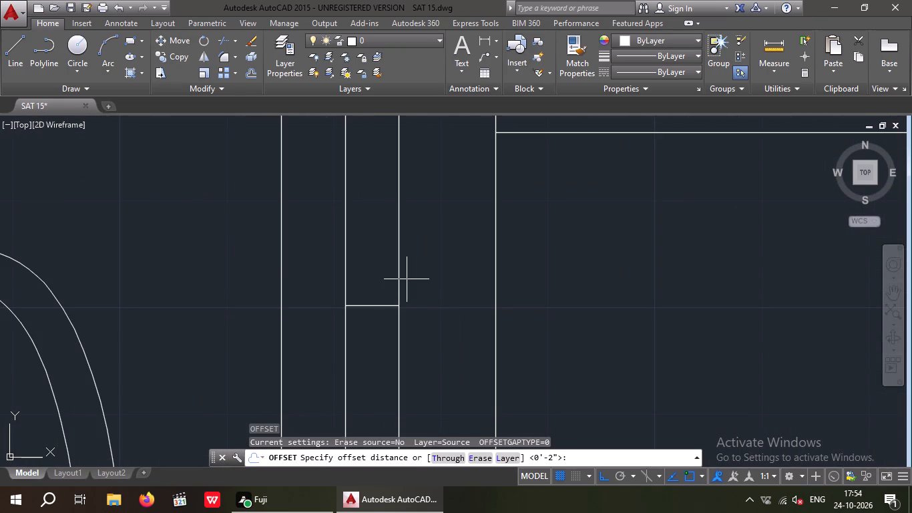
key(1)
key(shift+quotedbl)
key(Return)
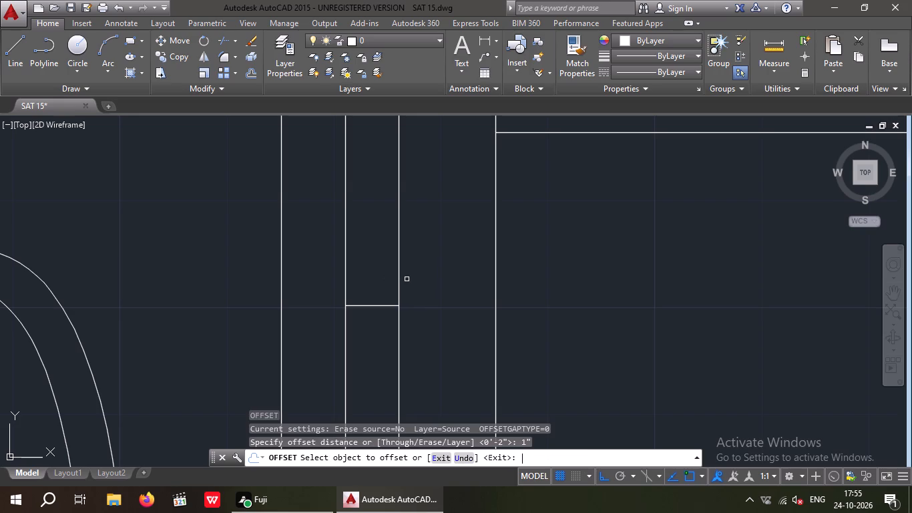
drag(371, 306, 369, 299)
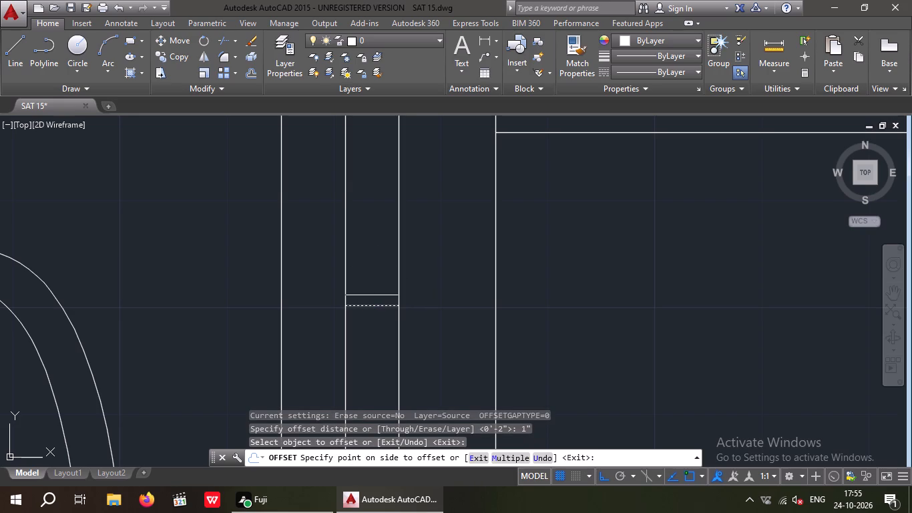
click(377, 279)
drag(375, 305, 372, 323)
click(372, 327)
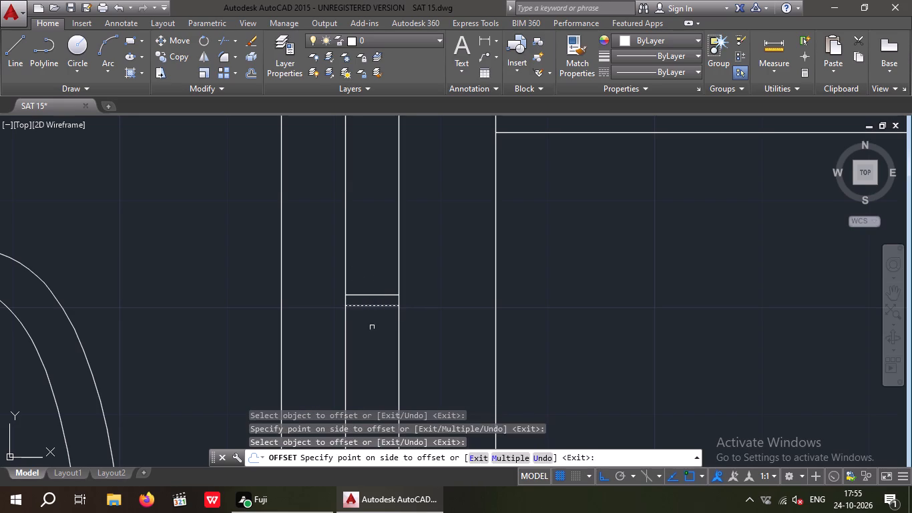
key(Escape)
key(Escape)
Offset the top line of the upper three in the right door strip 2" upward and the bottom one 2" downward.
key(o)
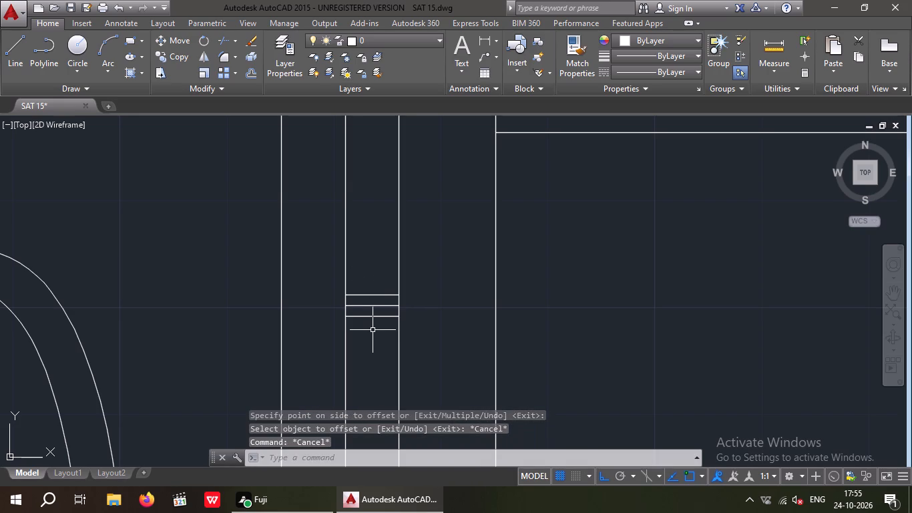
key(Return)
key(2)
key(shift+quotedbl)
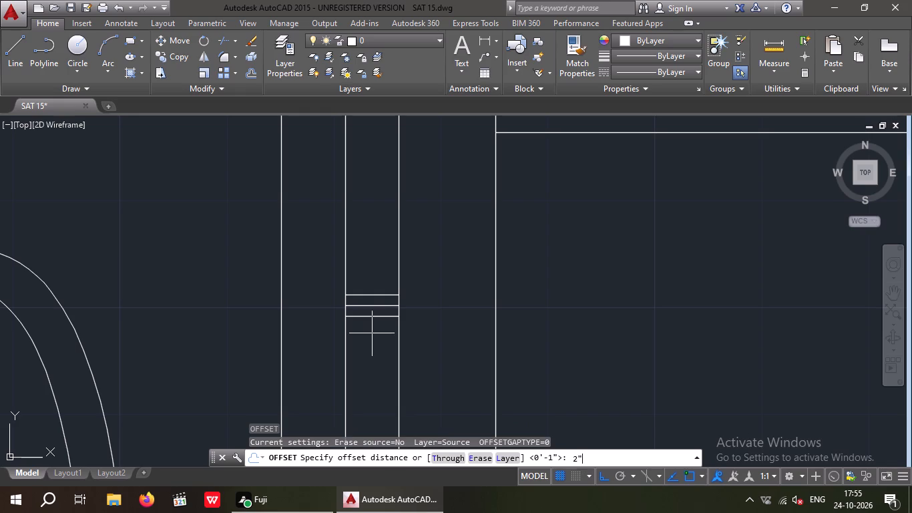
key(Return)
drag(371, 296, 373, 287)
drag(381, 242, 381, 254)
drag(373, 315, 375, 326)
click(375, 363)
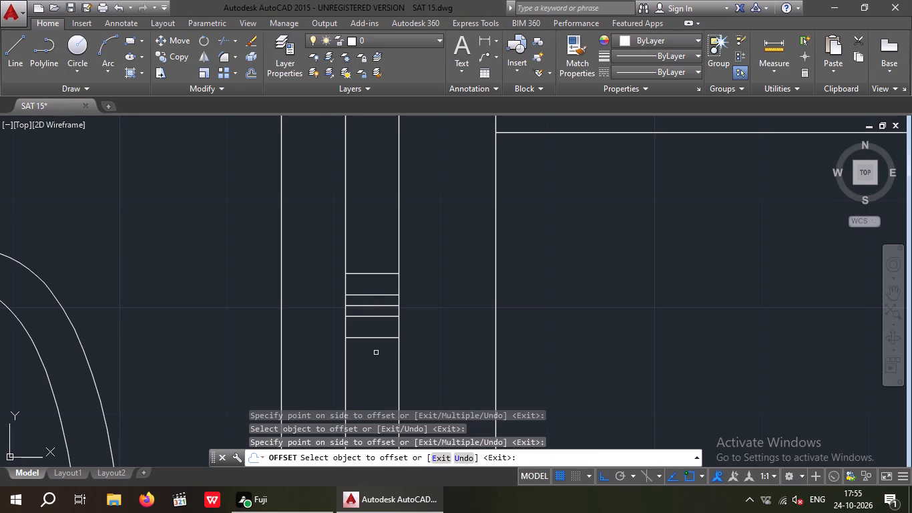
key(Escape)
key(Escape)
Draw a vertical line joining the midpoints of the topmost and bottommost of the five upper short lines in the right strip.
key(l)
key(Return)
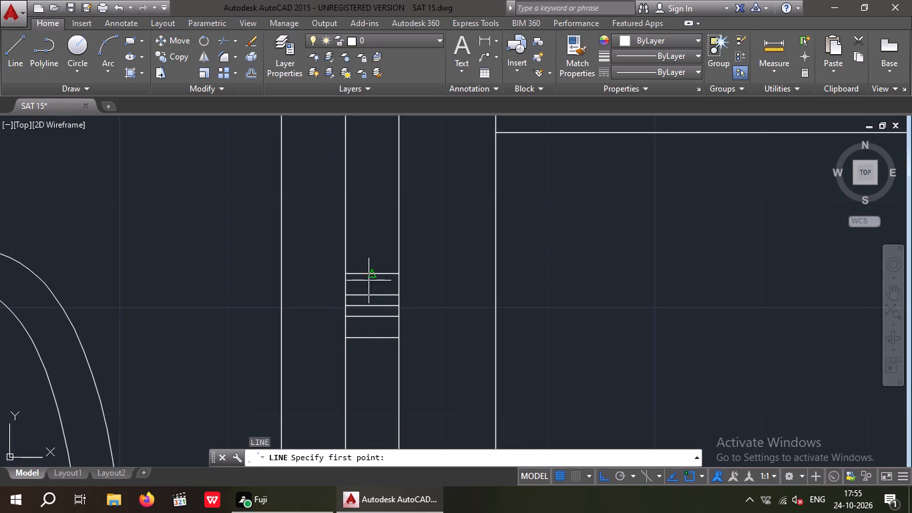
drag(371, 275, 371, 297)
click(374, 339)
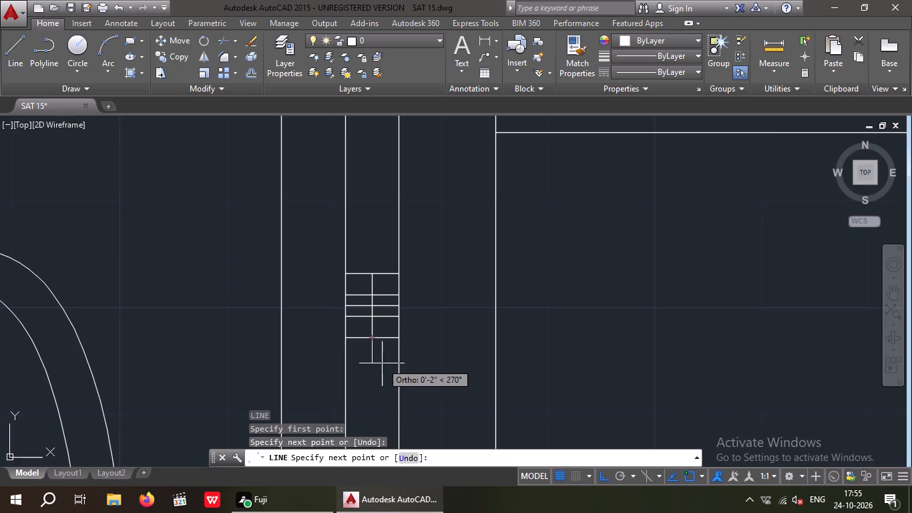
key(Escape)
key(Escape)
Trim the upper set's two outermost lines on the side away from the door and its three inner lines on the door side.
text(TR)
key(space)
key(space)
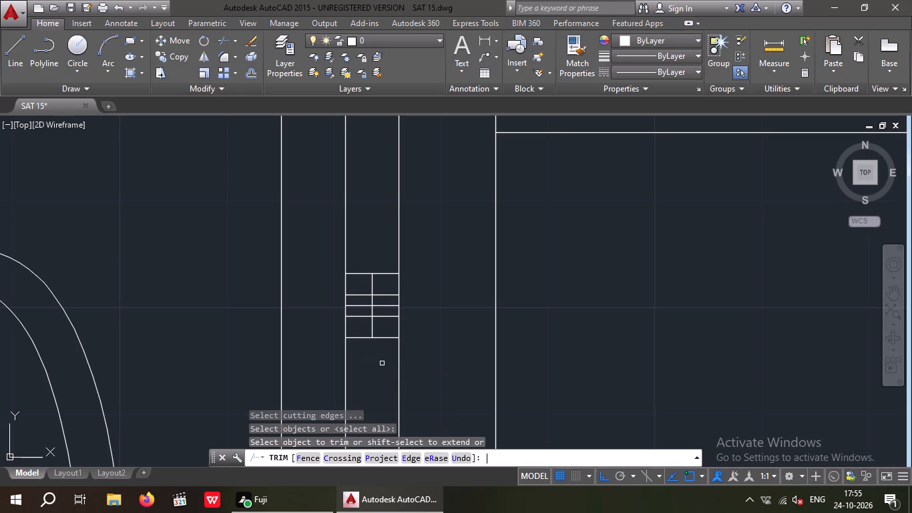
scroll(382, 349, up, 3)
drag(387, 351, 382, 335)
click(377, 284)
middle_drag(368, 354, 355, 463)
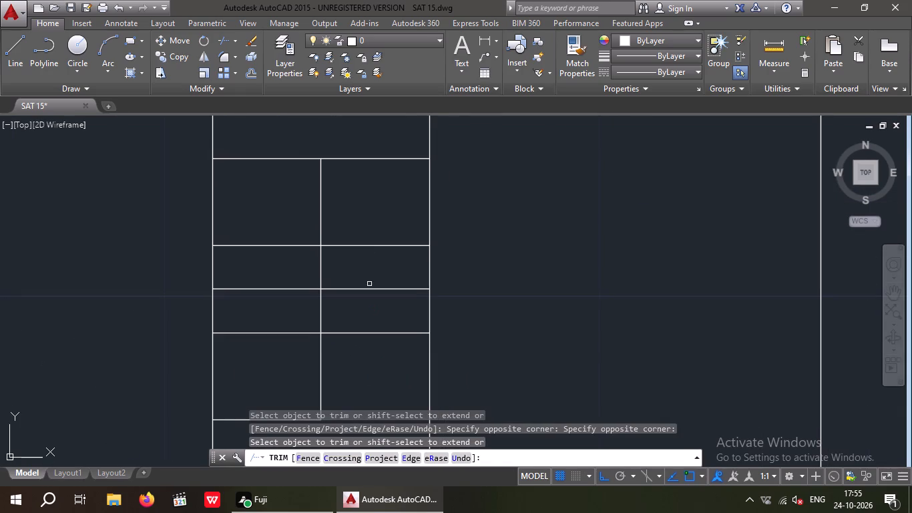
drag(377, 232, 372, 204)
click(356, 144)
drag(279, 363, 264, 326)
click(248, 206)
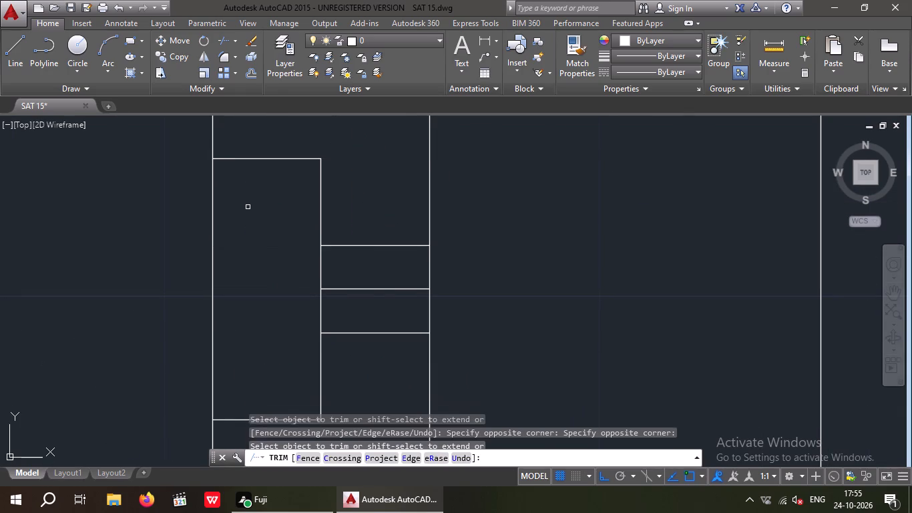
key(Escape)
Delete the middle short line of the upper hinge outline in the right door strip.
drag(391, 310, 358, 286)
click(349, 272)
key(Delete)
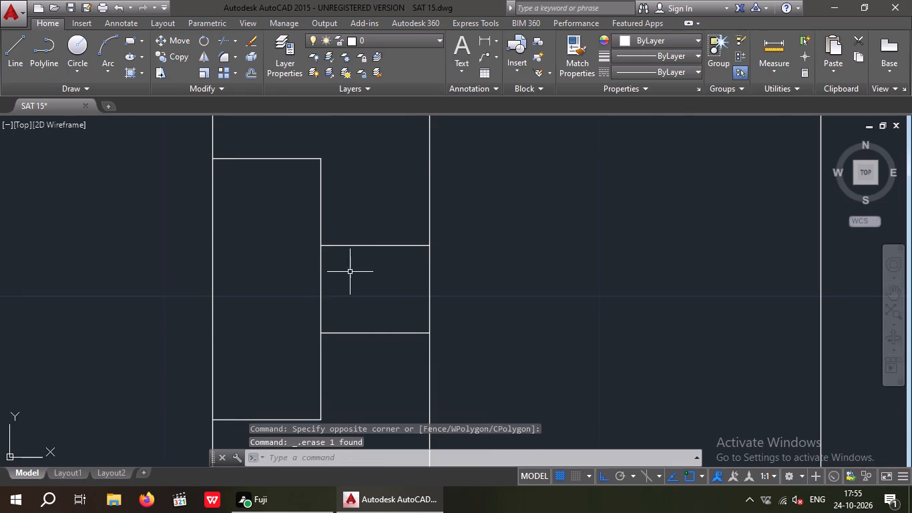
Offset the lower short line in the strip beside the right door leaf 1" upward and 1" downward.
scroll(352, 276, down, 7)
middle_drag(334, 375, 363, 301)
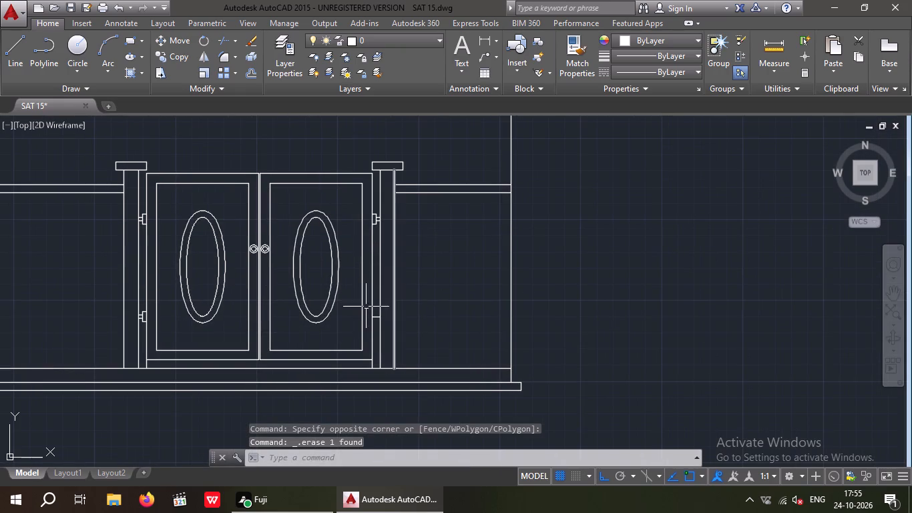
scroll(381, 325, up, 2)
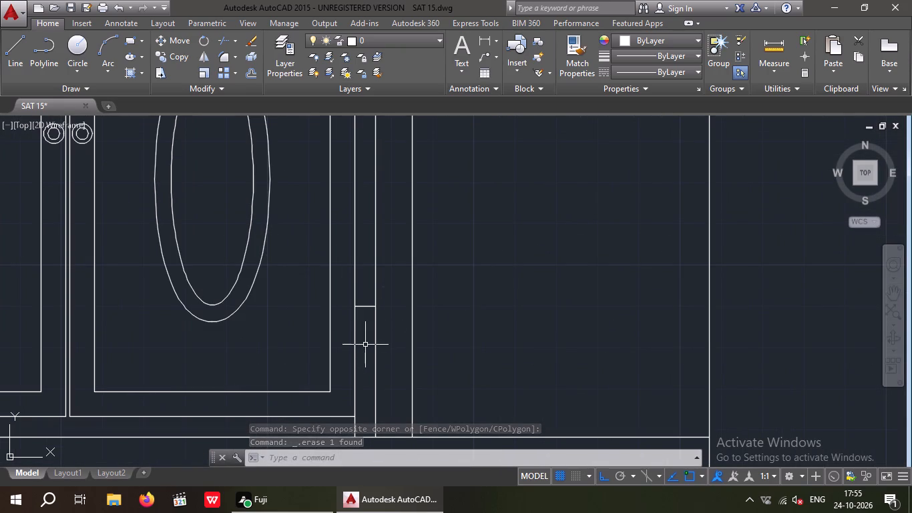
key(Escape)
key(Escape)
key(o)
key(Return)
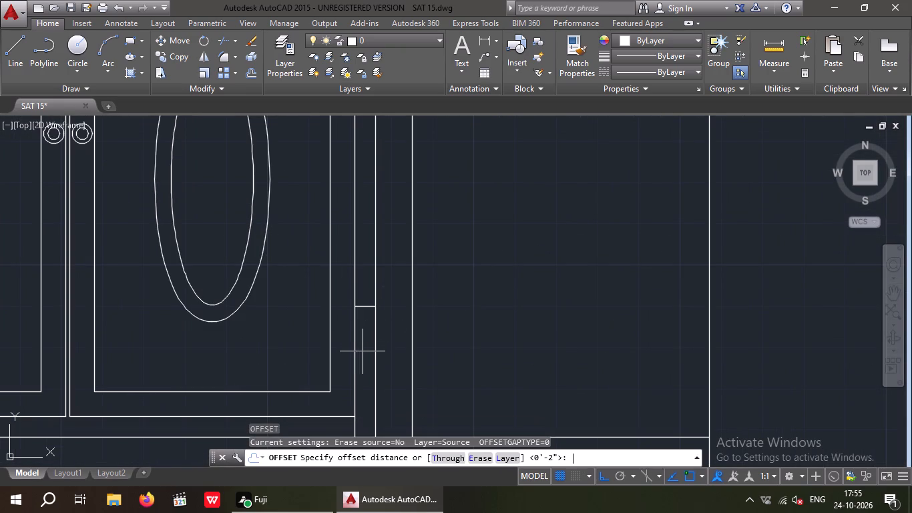
key(1)
key(shift+quotedbl)
key(Return)
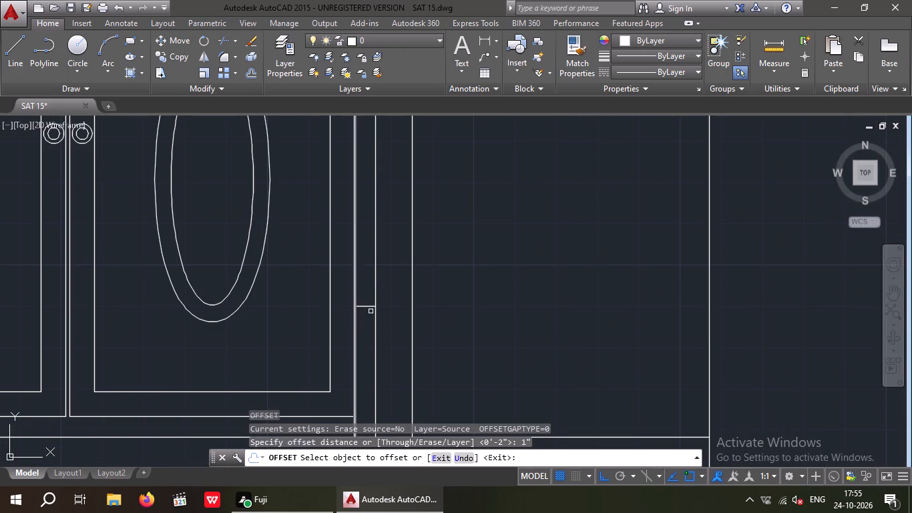
drag(366, 305, 365, 294)
click(368, 268)
scroll(363, 315, up, 3)
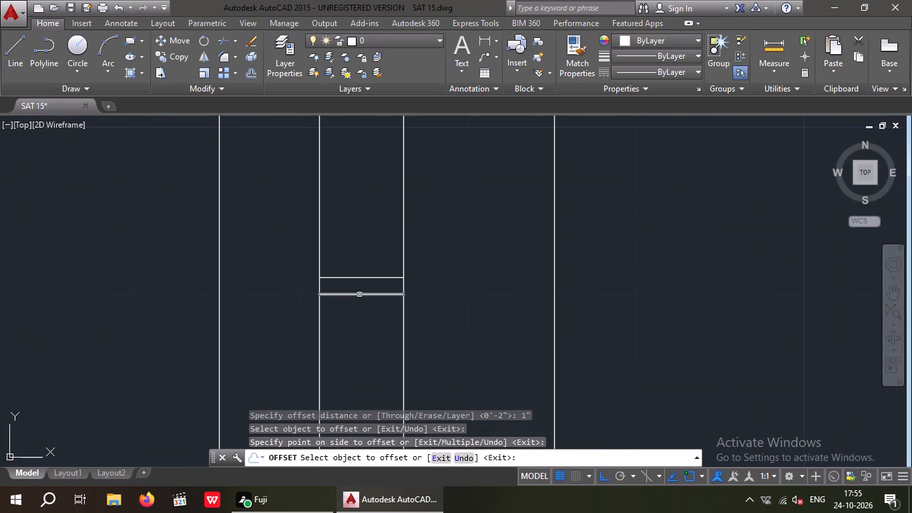
drag(359, 295, 359, 307)
click(359, 324)
scroll(360, 325, down, 2)
key(Escape)
key(Escape)
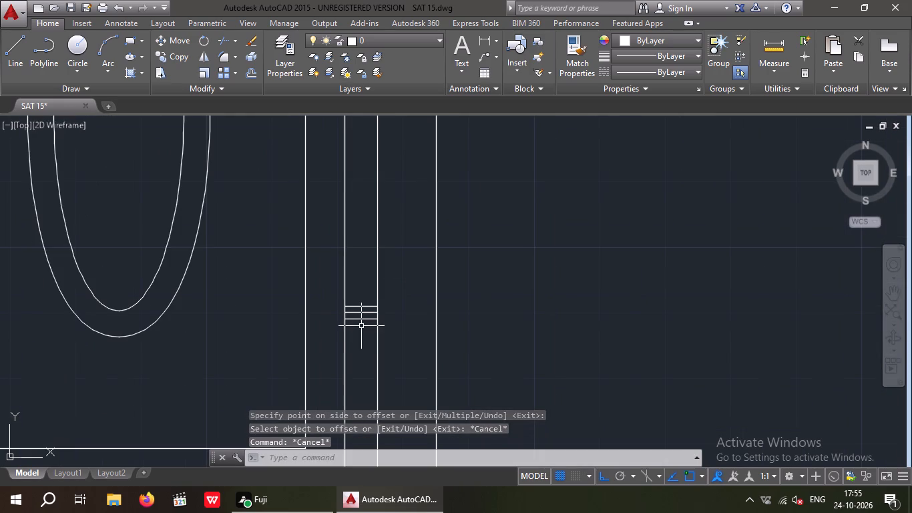
Offset the top line of the lower three in the right door strip 2" upward and the bottom one 2" downward.
key(o)
key(Return)
key(2)
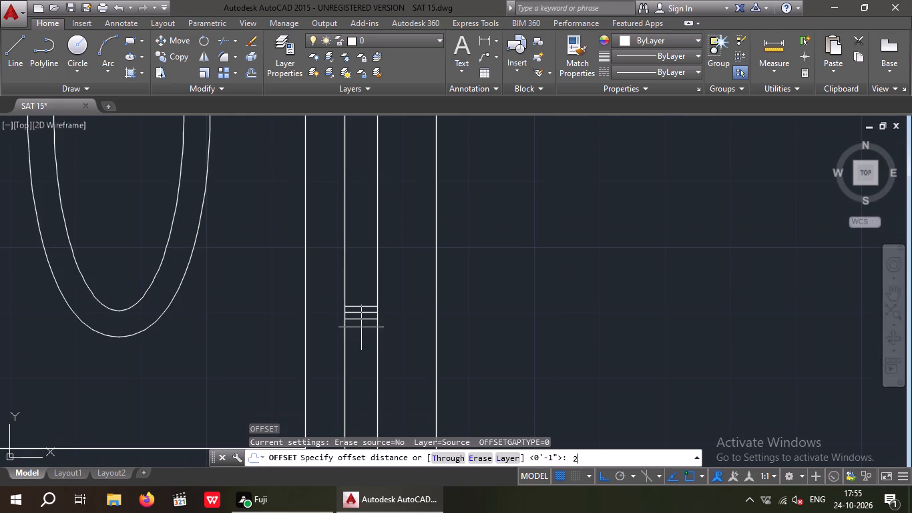
key(shift+quotedbl)
key(Return)
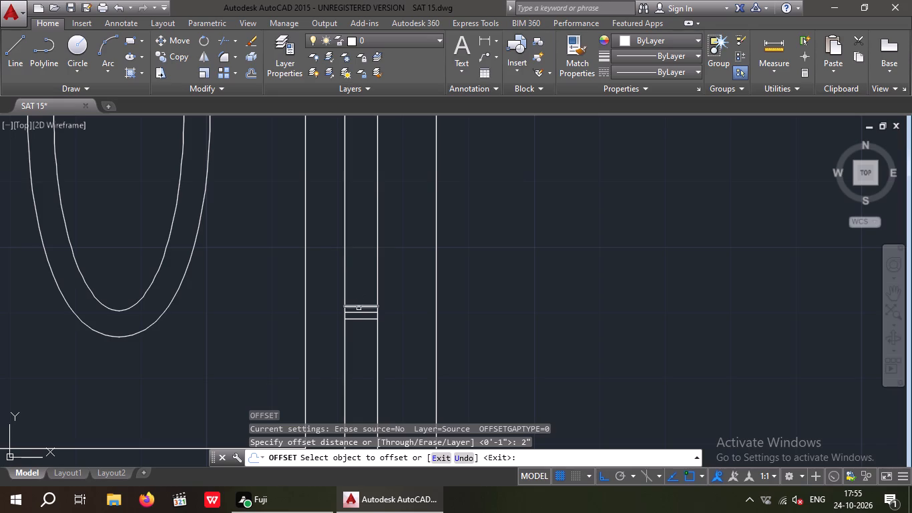
click(359, 307)
click(365, 269)
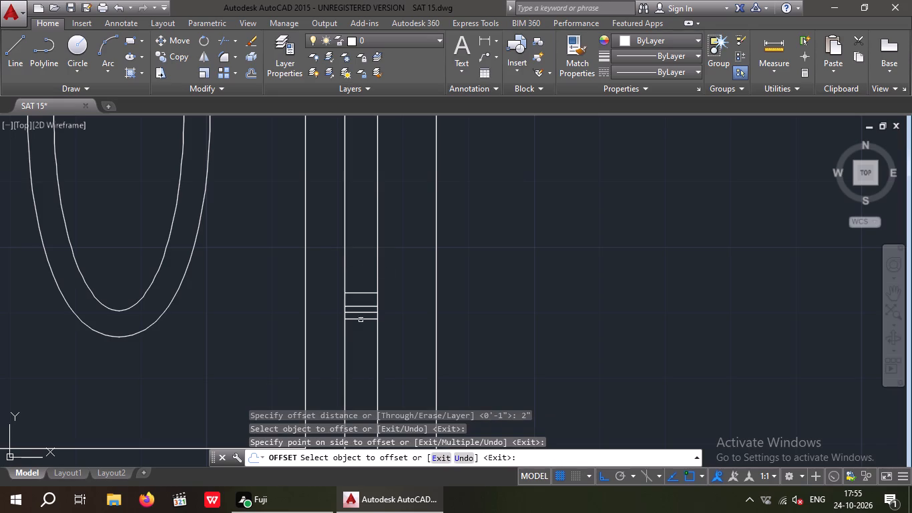
drag(361, 319, 362, 344)
click(363, 347)
key(Escape)
key(Escape)
key(Escape)
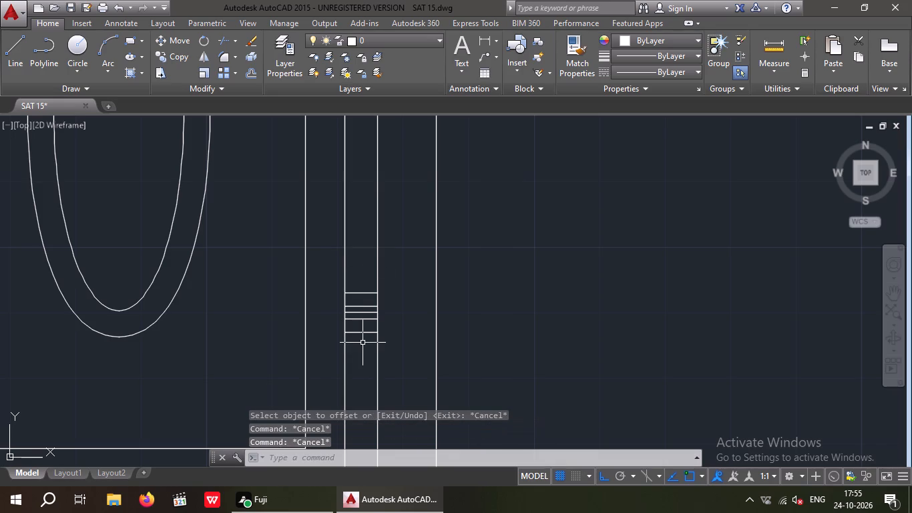
Draw a vertical line joining the midpoints of the topmost and bottommost of the five lower short lines in the right strip.
key(l)
key(Return)
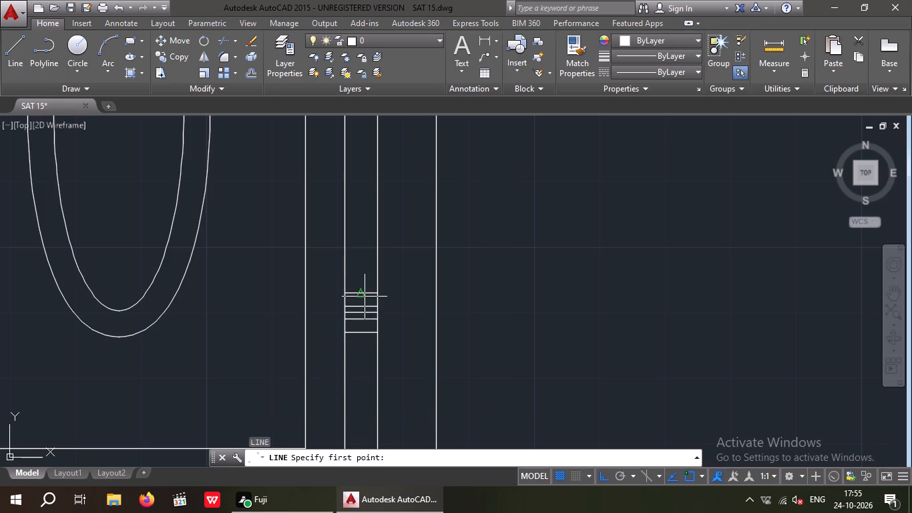
drag(363, 294, 363, 301)
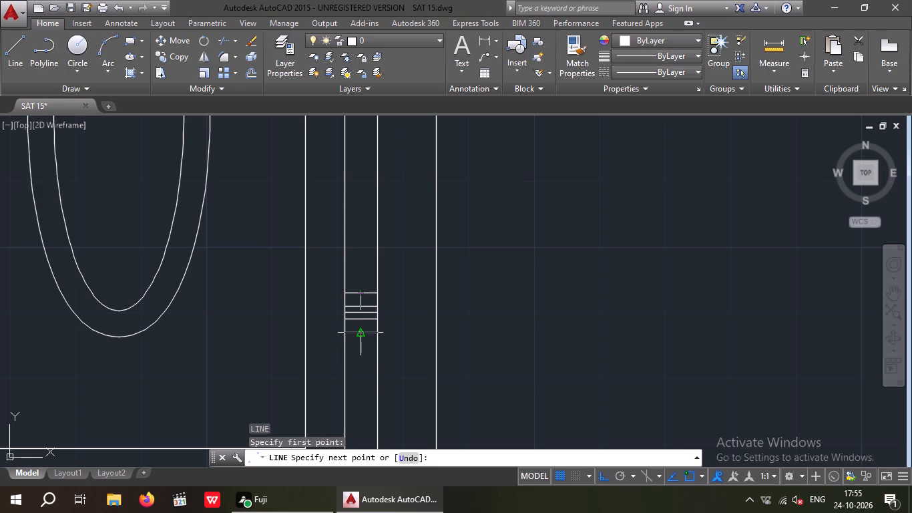
click(362, 333)
key(Escape)
key(Escape)
key(Escape)
Trim the lower set's three inner lines on the door side of the vertical line and its two outermost lines on the other side.
text(TR)
key(space)
key(space)
scroll(347, 325, up, 3)
drag(369, 333, 366, 327)
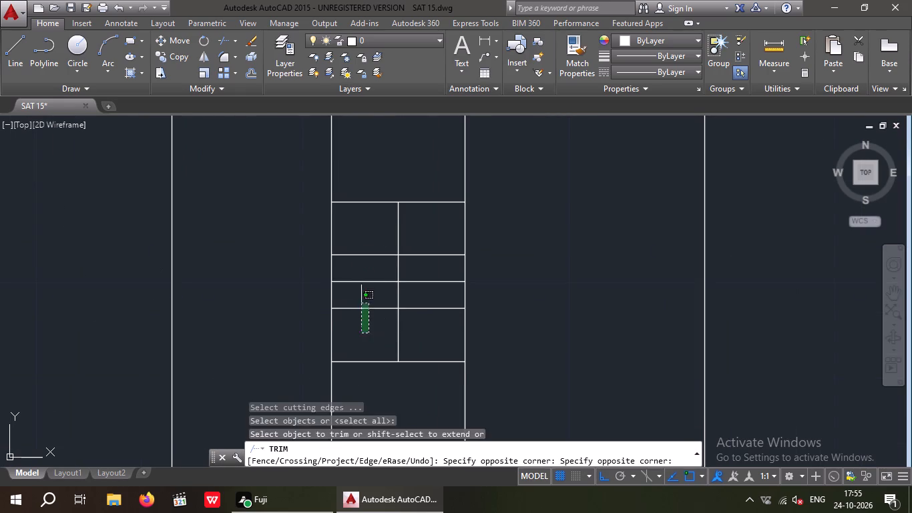
click(354, 222)
drag(432, 378, 427, 354)
click(427, 339)
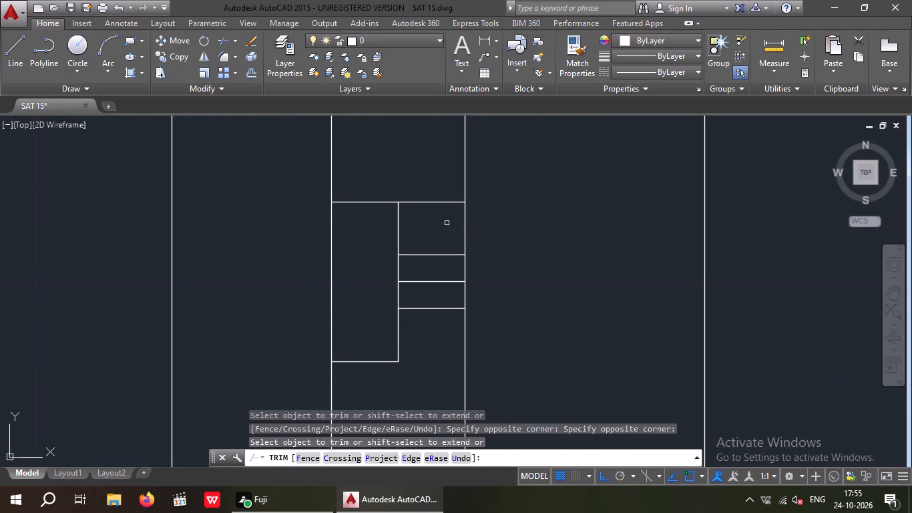
drag(445, 223, 411, 190)
click(409, 165)
key(Escape)
key(Escape)
Delete the middle short line of the lower hinge outline in the right door strip.
drag(441, 293, 425, 288)
click(417, 274)
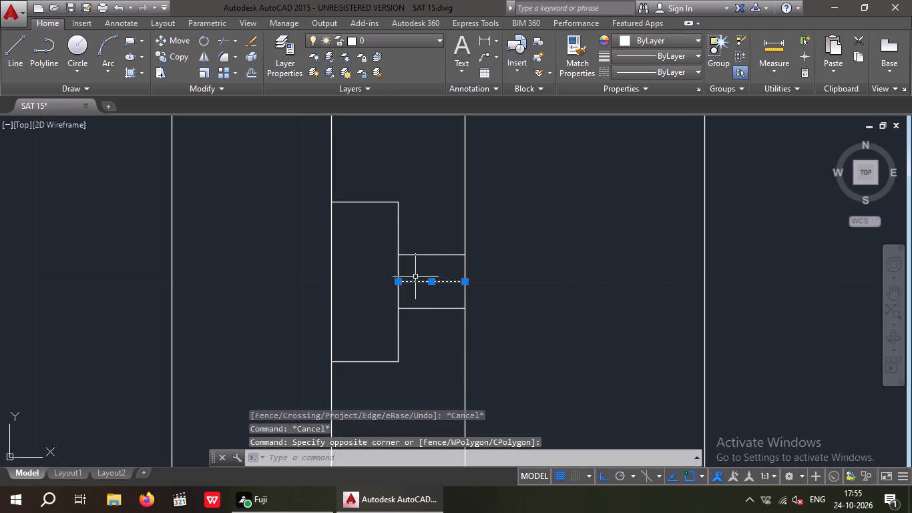
key(Delete)
Hatch both parts of the upper and lower hinges in the left door strip with the SOLID pattern in colour 0,0,0.
scroll(415, 277, down, 6)
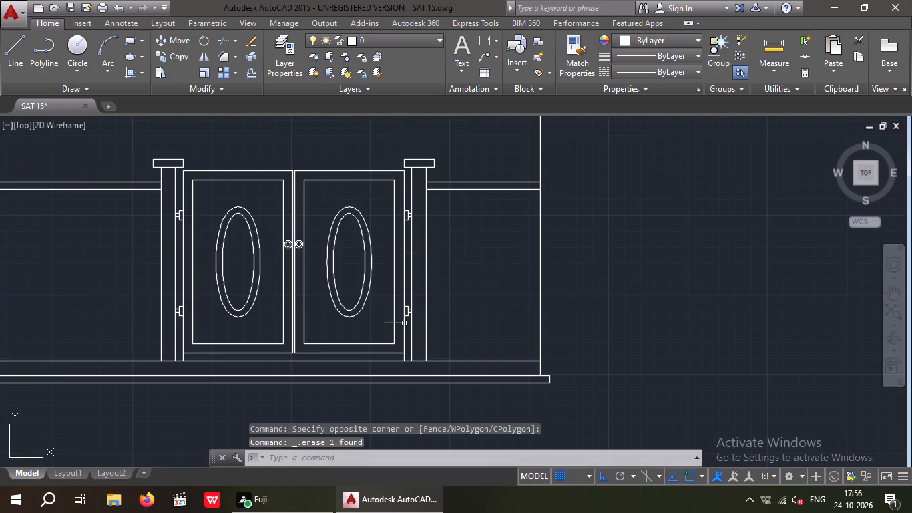
middle_drag(367, 350, 488, 344)
key(Escape)
key(Escape)
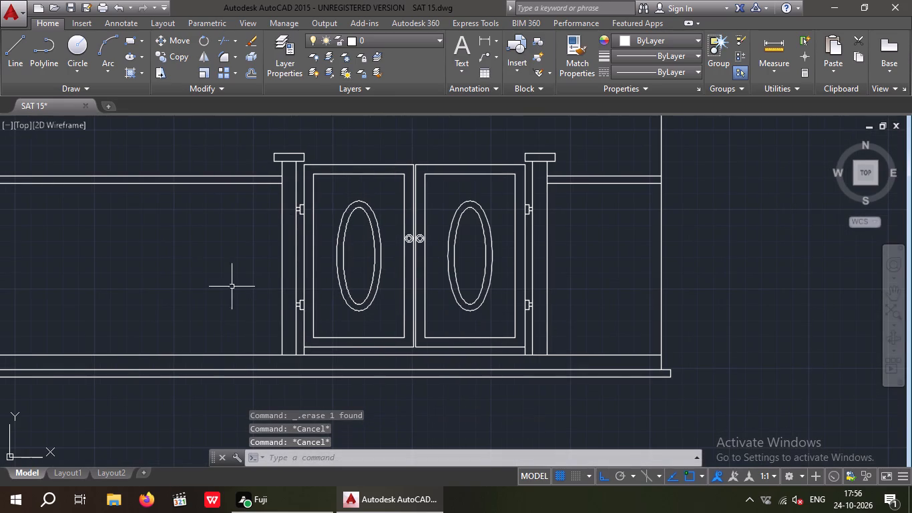
click(131, 75)
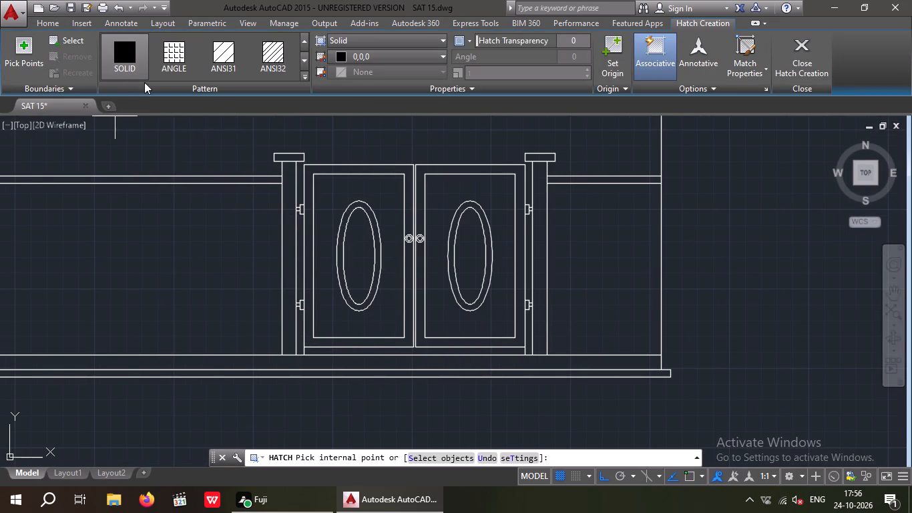
click(128, 59)
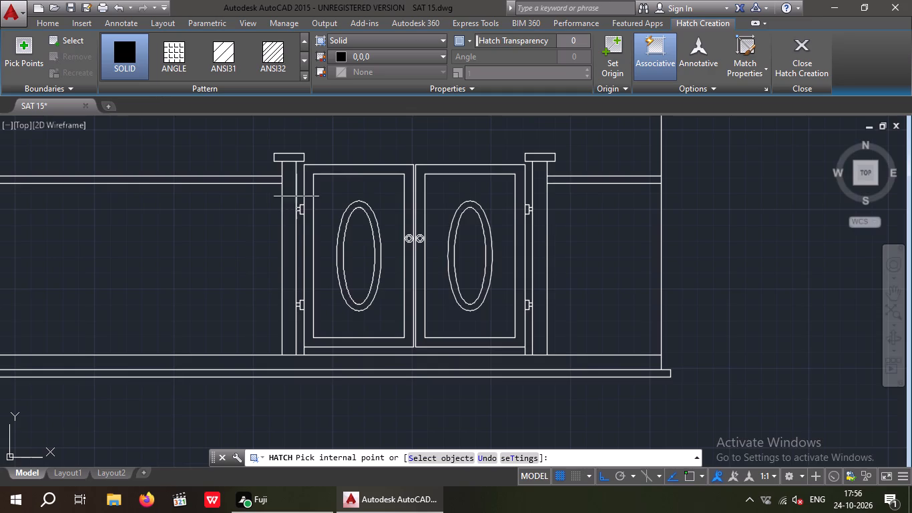
scroll(307, 212, up, 3)
click(279, 198)
click(270, 198)
scroll(272, 195, down, 2)
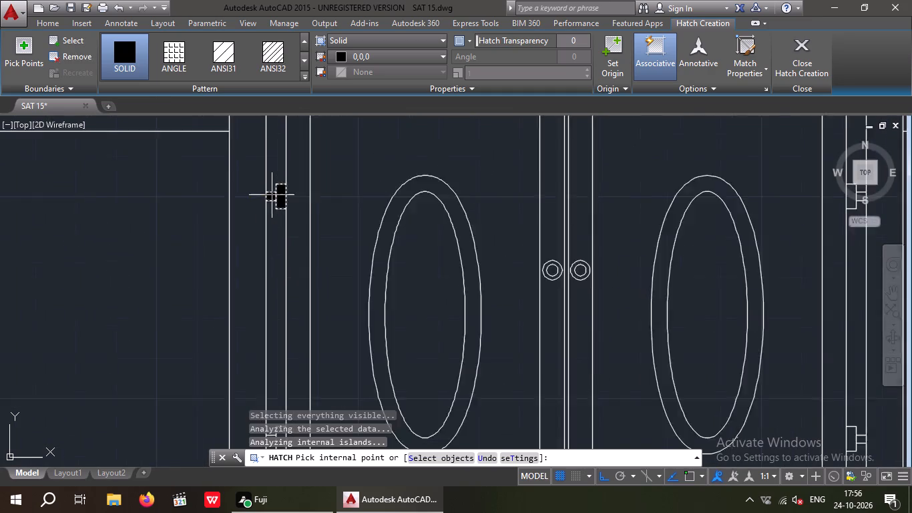
scroll(272, 195, down, 1)
scroll(272, 293, up, 3)
click(264, 289)
click(281, 286)
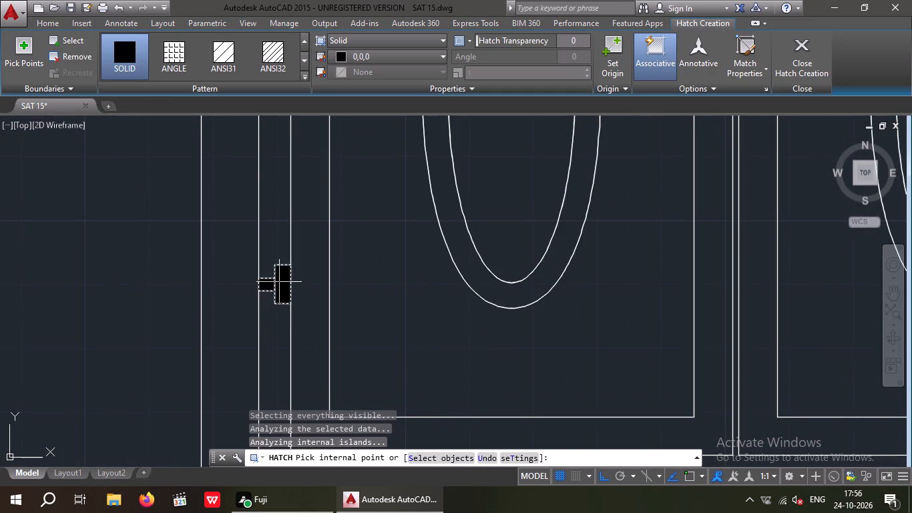
Fill both parts of the upper and lower hinges in the right door strip with the same solid black hatch.
scroll(279, 277, down, 4)
scroll(428, 221, up, 7)
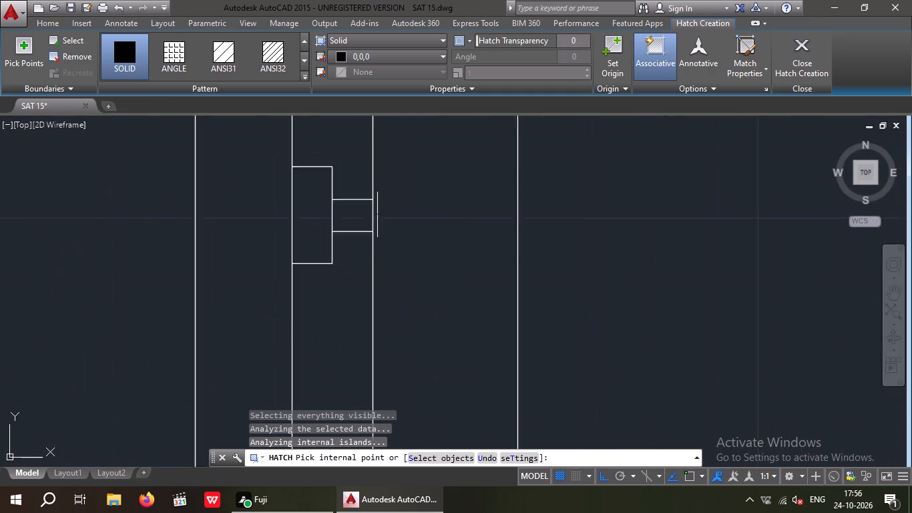
click(353, 220)
click(295, 217)
scroll(294, 206, down, 4)
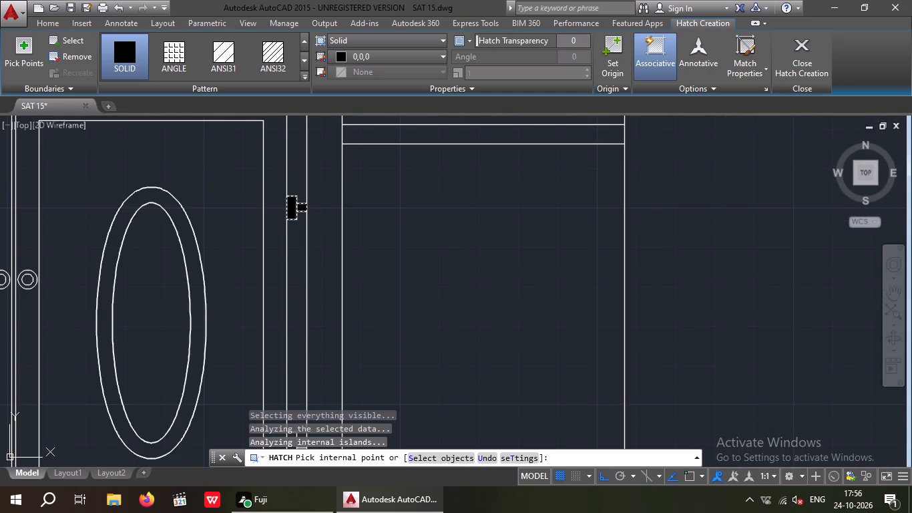
middle_drag(295, 361, 320, 238)
scroll(312, 324, up, 2)
click(318, 327)
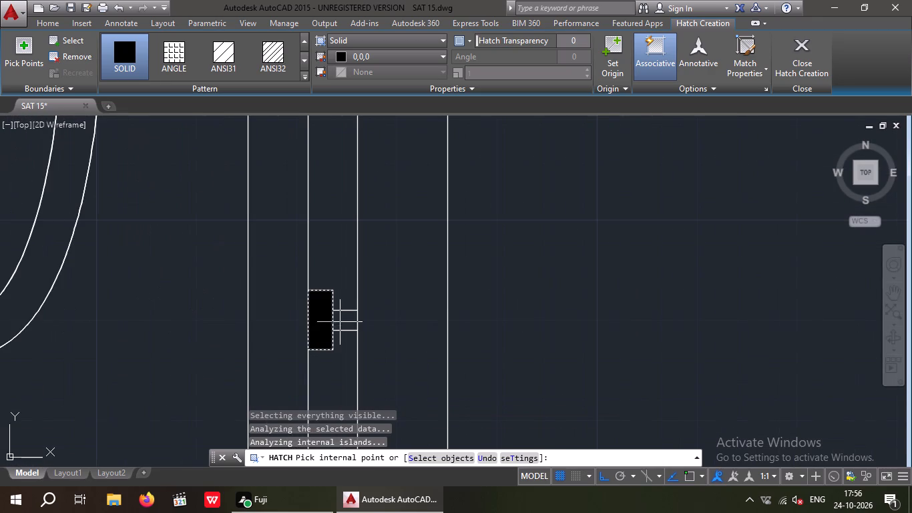
click(341, 321)
scroll(342, 298, down, 4)
key(Escape)
middle_drag(331, 359, 340, 380)
scroll(347, 336, down, 2)
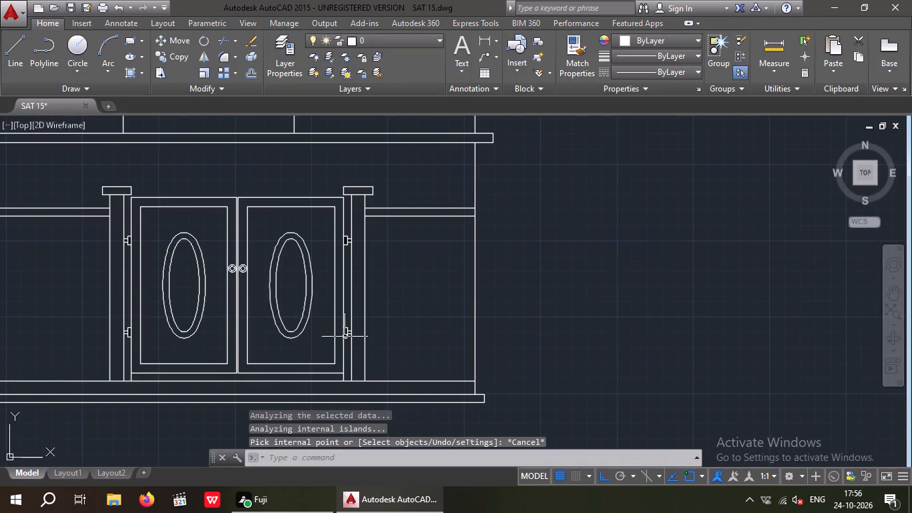
middle_drag(107, 278, 201, 295)
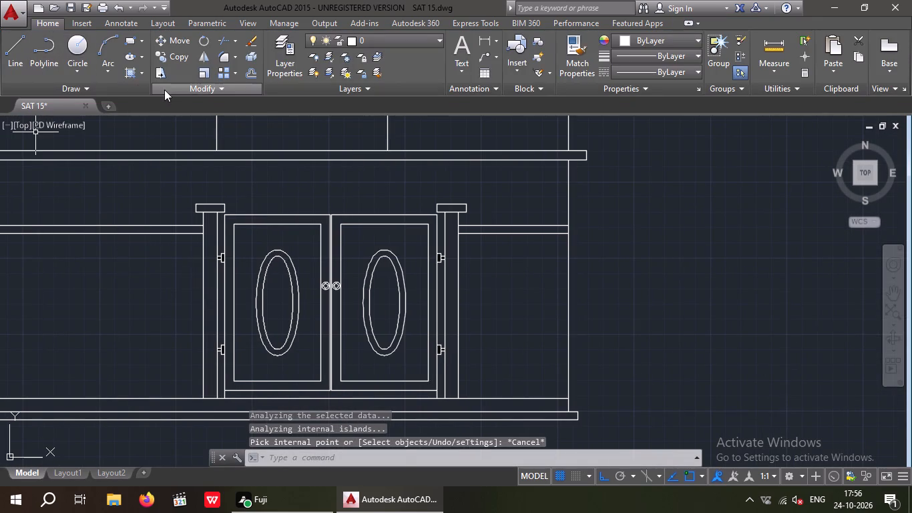
Hatch the outer frames of both door leaves with the SOLID pattern in colour 0,0,0.
click(127, 76)
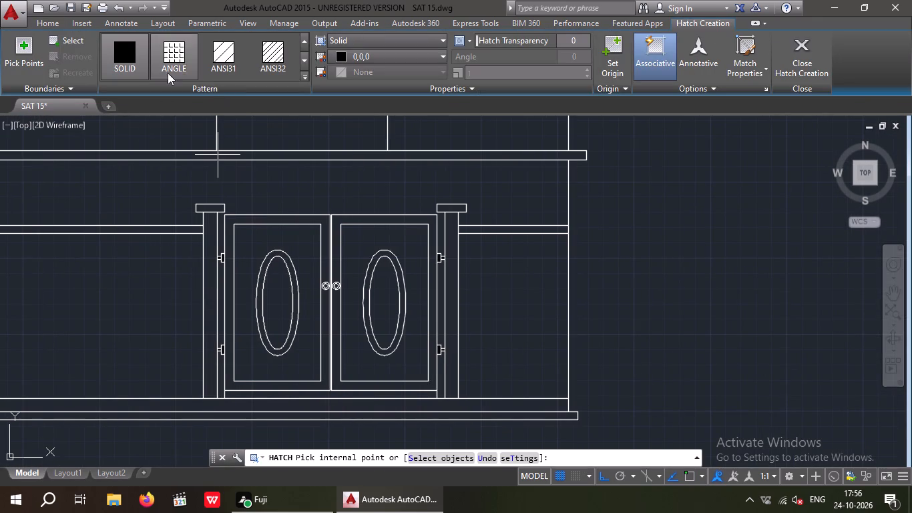
click(122, 53)
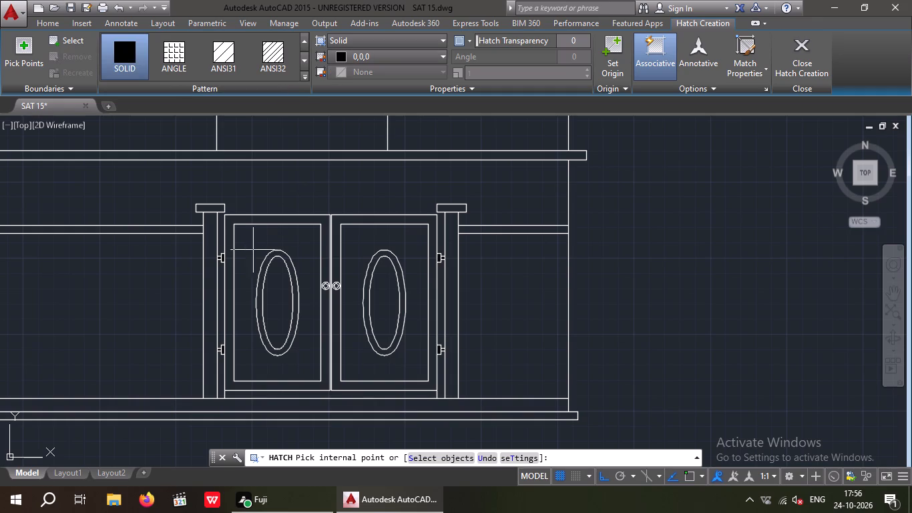
click(230, 228)
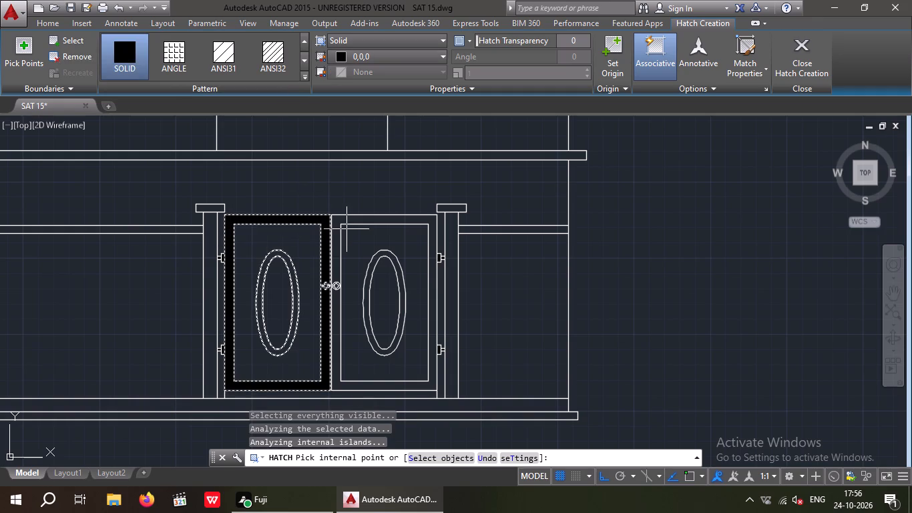
click(336, 230)
key(Escape)
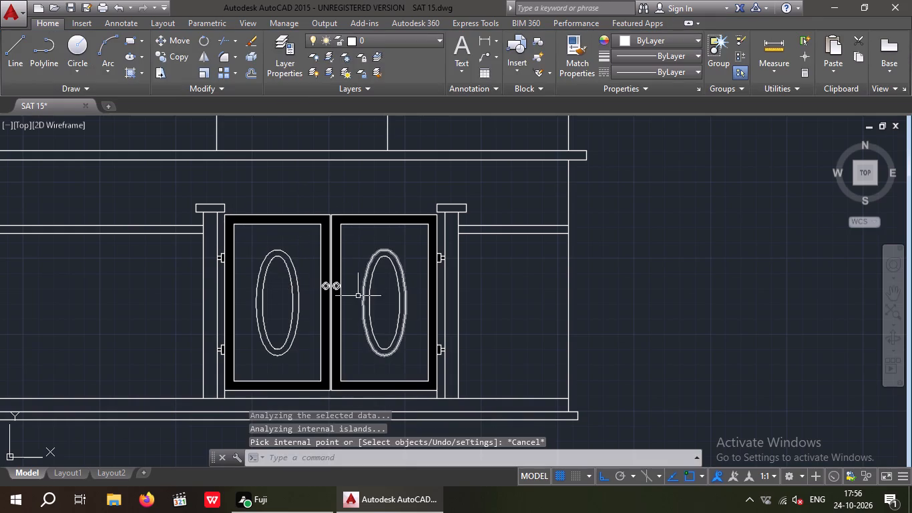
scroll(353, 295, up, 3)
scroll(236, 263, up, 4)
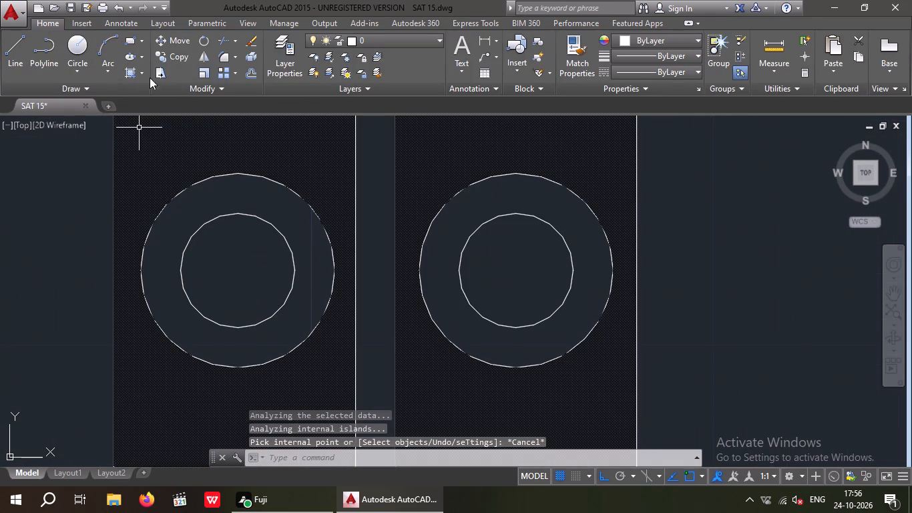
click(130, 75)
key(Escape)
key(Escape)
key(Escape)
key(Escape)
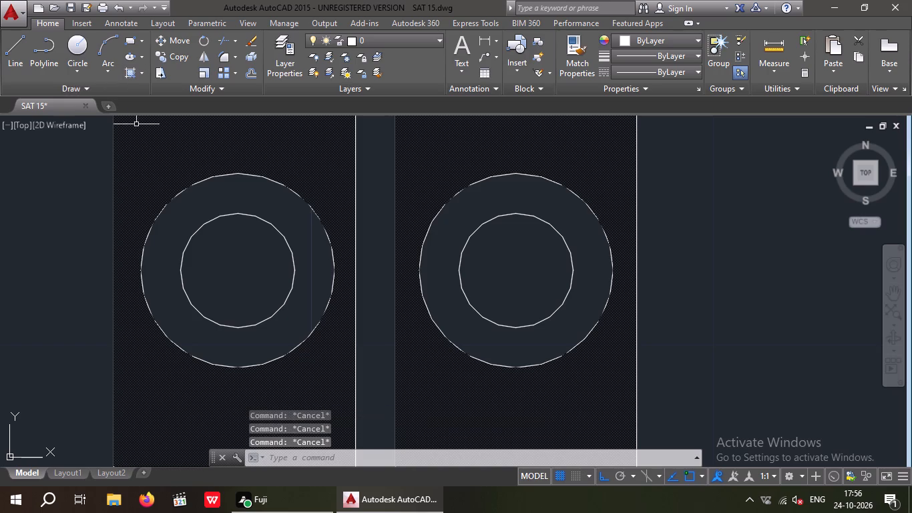
Hatch the outer rings of both round door knobs with the SOLID pattern in colour 99,100,102.
click(126, 70)
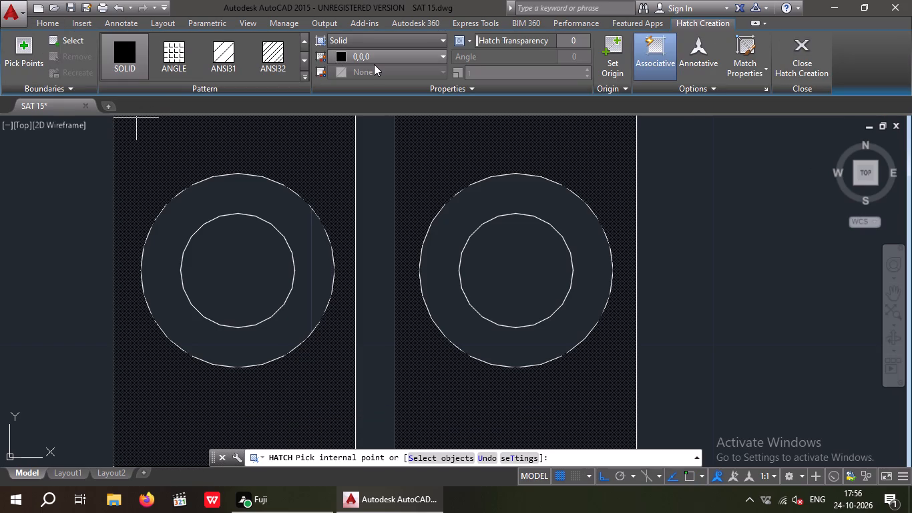
click(374, 62)
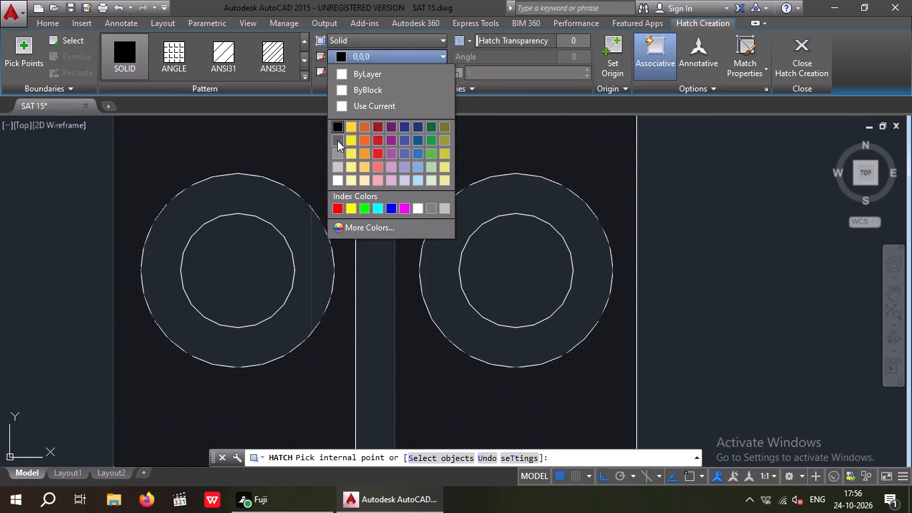
click(337, 140)
click(224, 197)
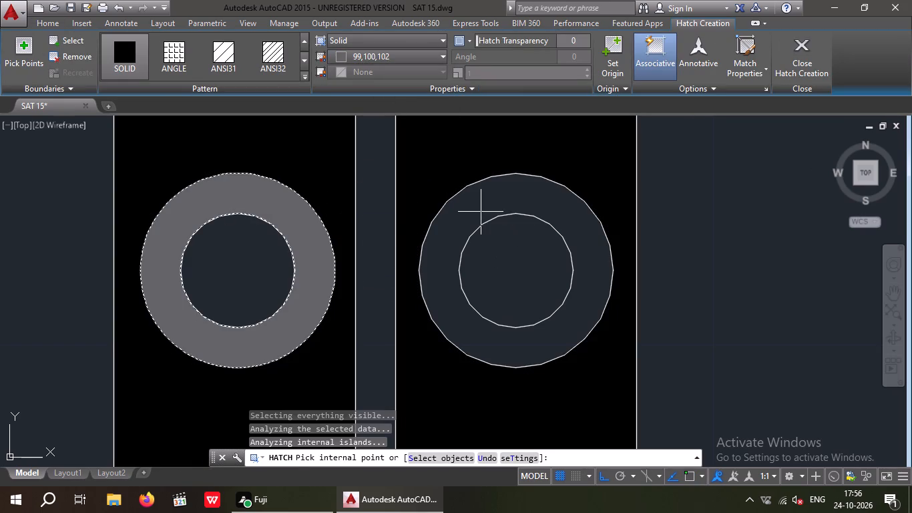
click(481, 205)
key(Escape)
Fill the inner circles of both door knobs with a solid hatch in colour 147,149,152.
click(126, 69)
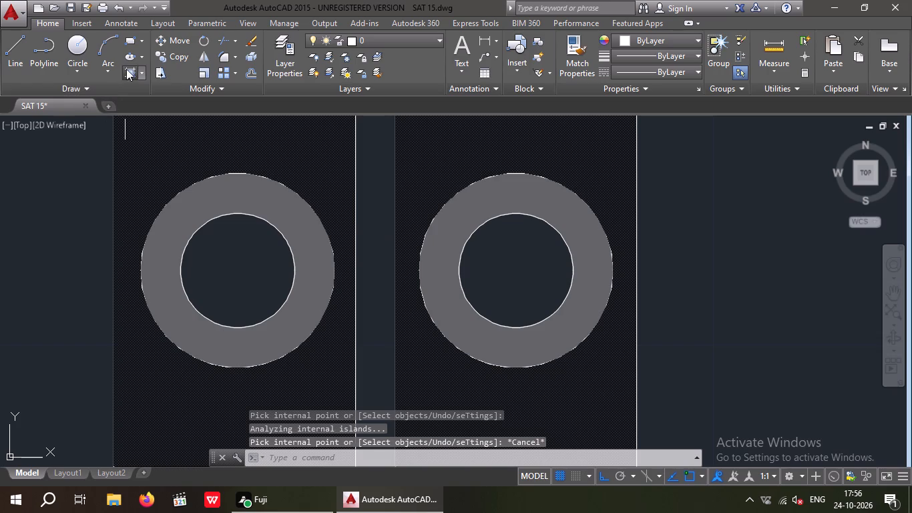
click(352, 55)
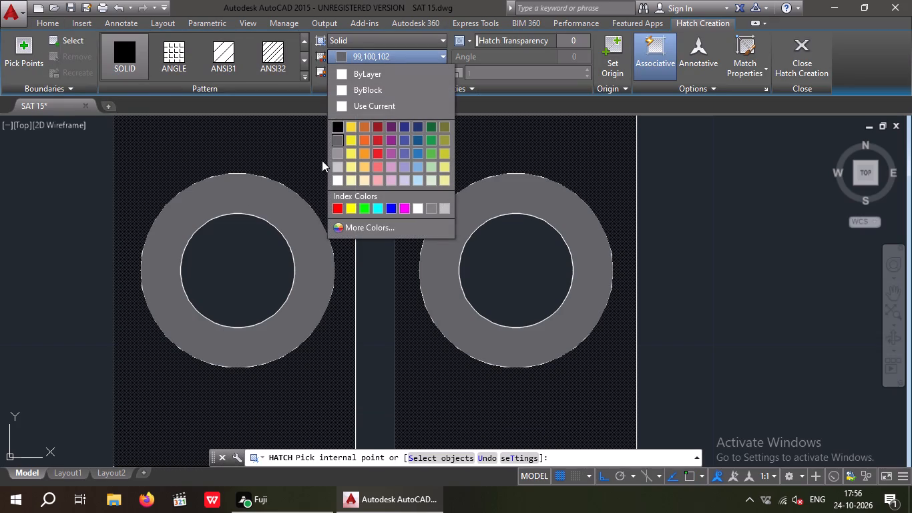
click(336, 152)
click(242, 282)
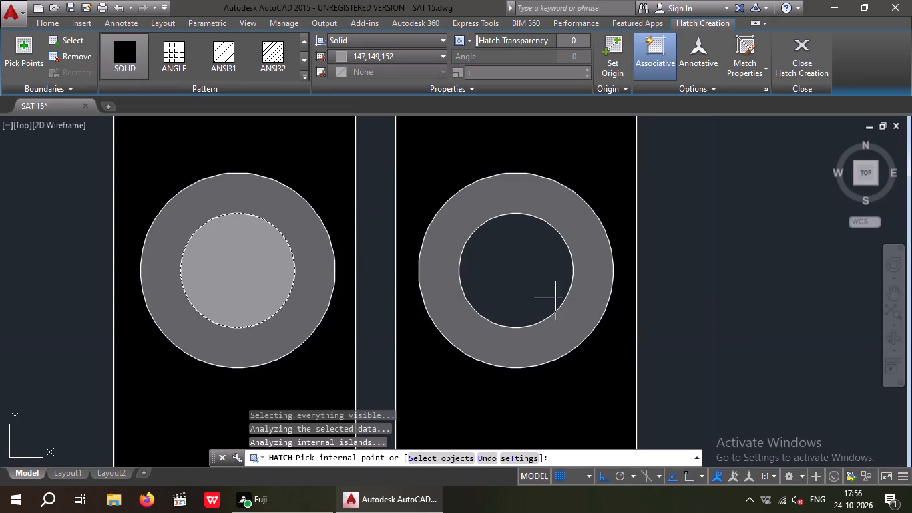
click(530, 277)
scroll(531, 277, down, 3)
key(Escape)
Hatch the door panels around the ovals on both leaves with a solid fill in colour 147,149,152.
scroll(498, 287, down, 4)
middle_drag(463, 334, 326, 325)
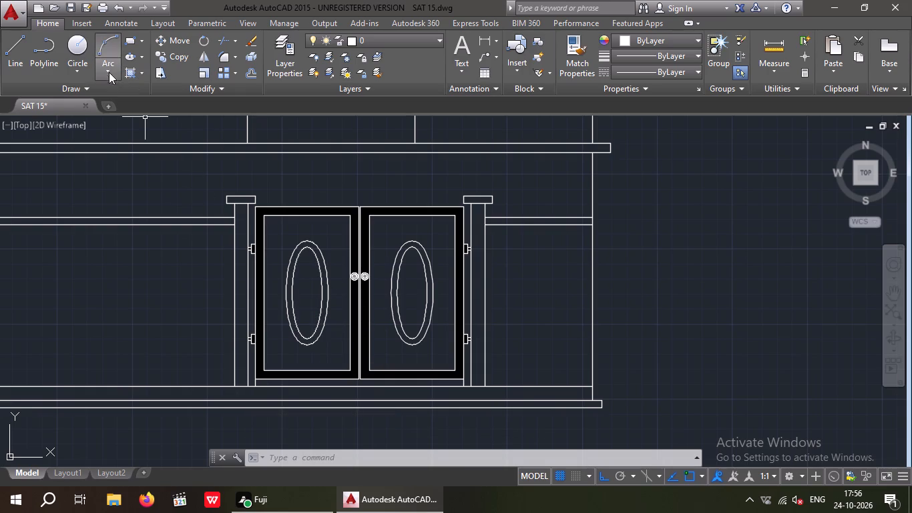
click(128, 75)
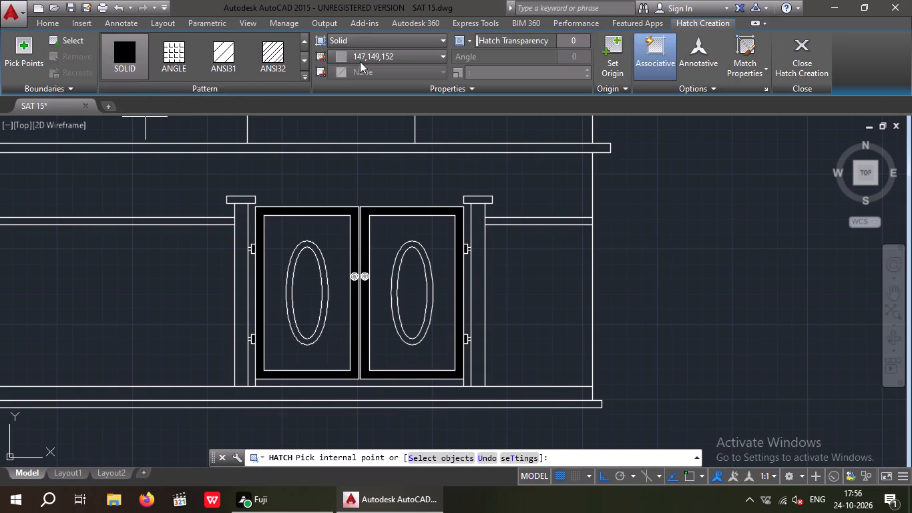
click(366, 56)
click(336, 154)
click(296, 232)
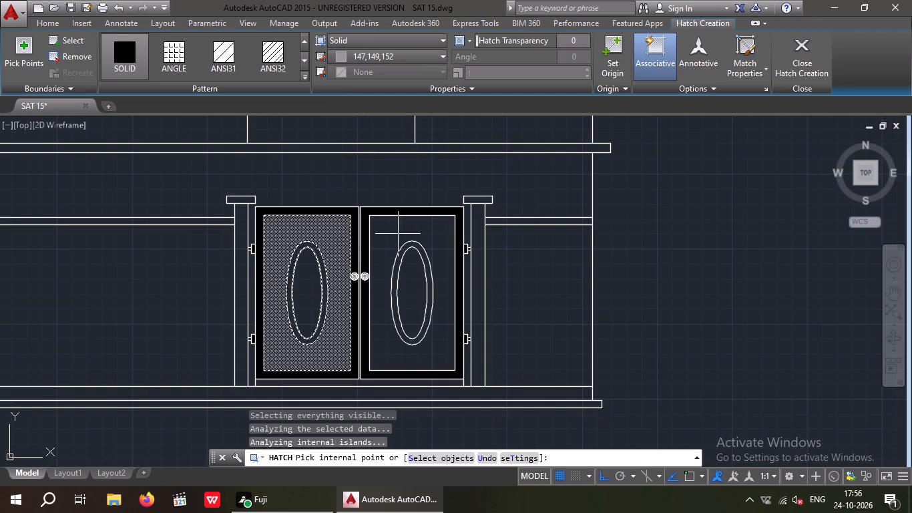
click(391, 234)
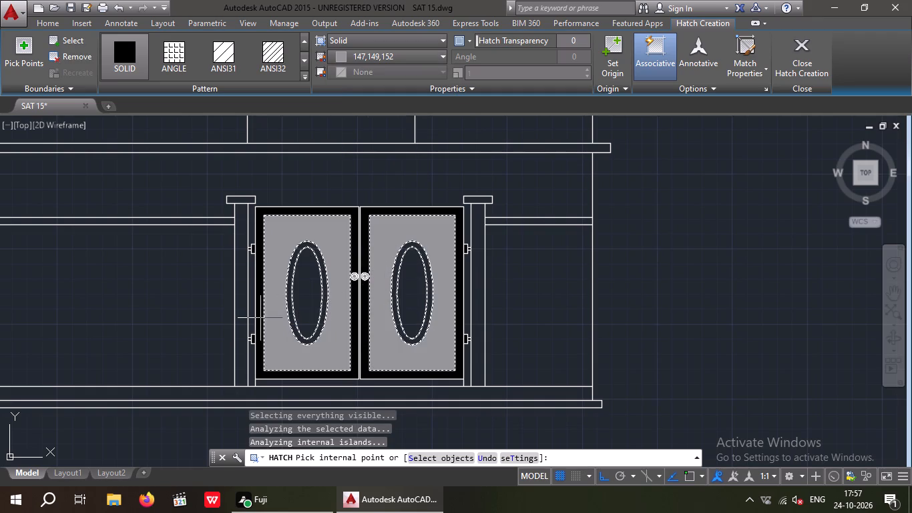
key(Escape)
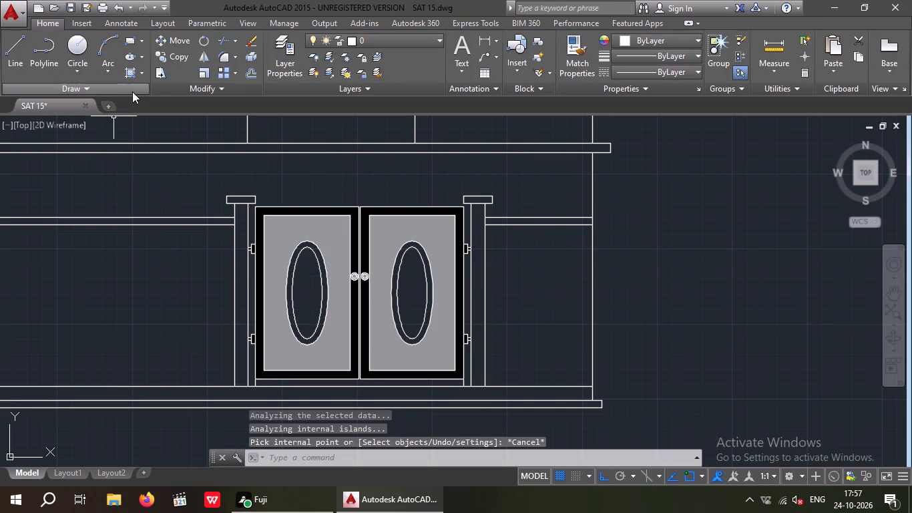
Hatch the oval rings on both door leaves with the SOLID pattern in Yellow.
click(127, 76)
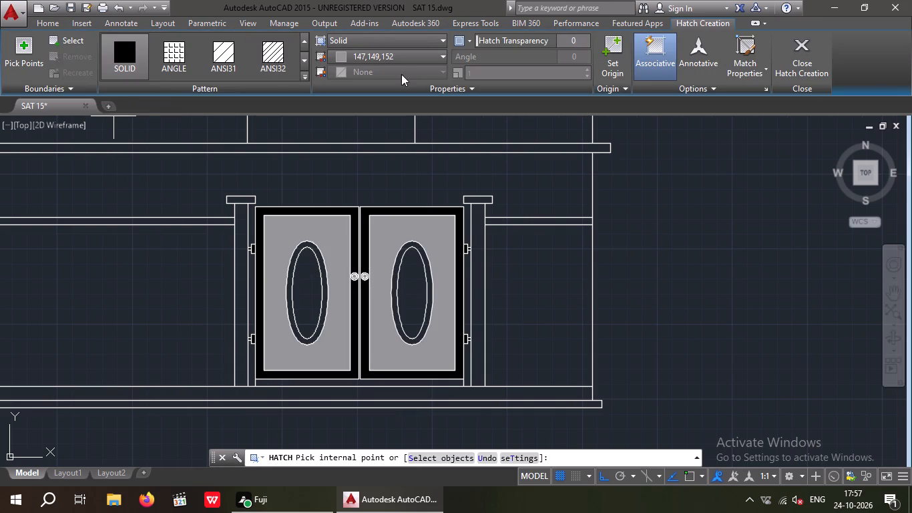
click(378, 59)
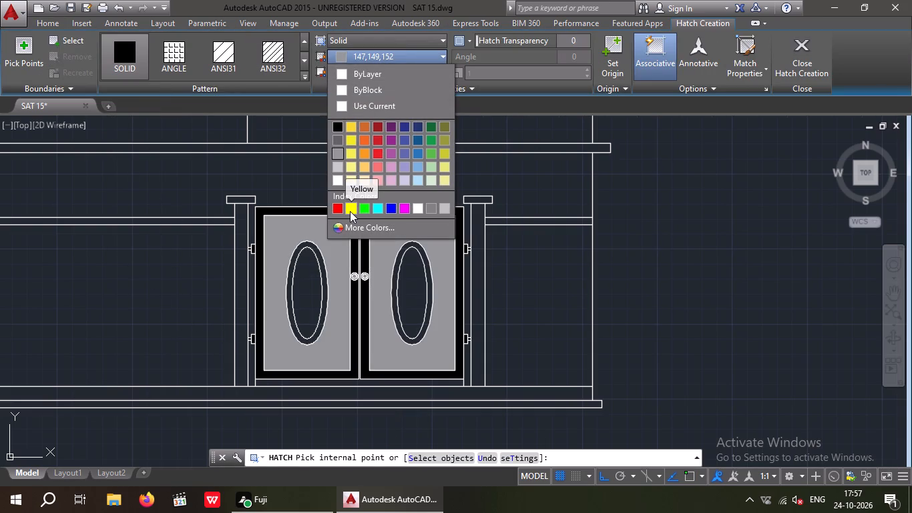
click(350, 211)
click(296, 250)
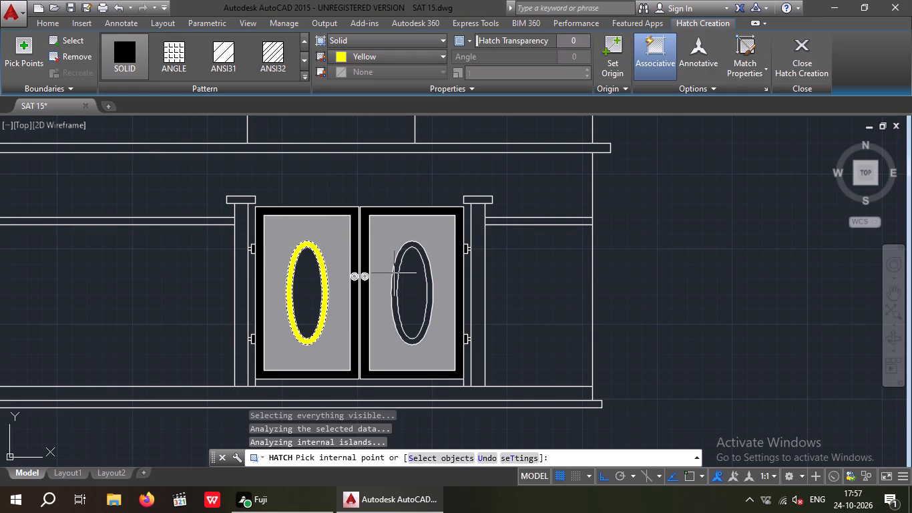
click(404, 250)
key(Escape)
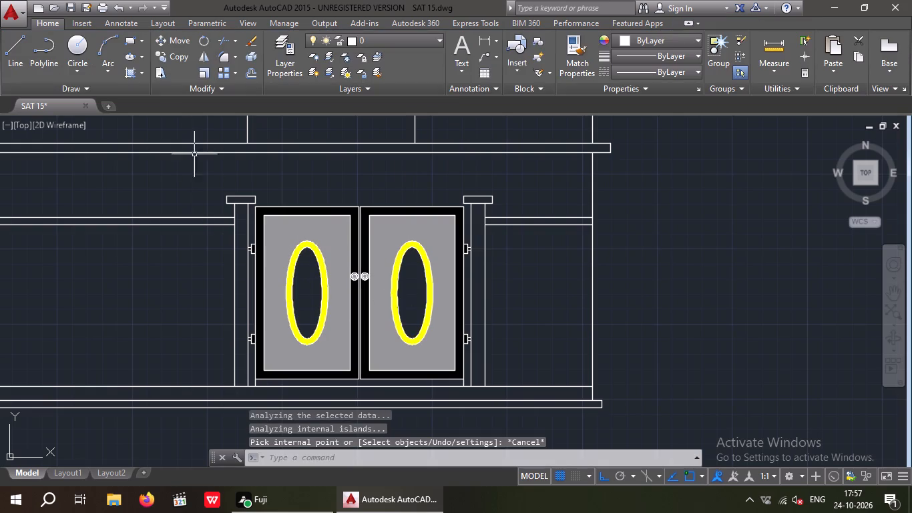
Fill the inner ovals of both door leaves with a solid hatch in colour 99,100,102.
click(129, 73)
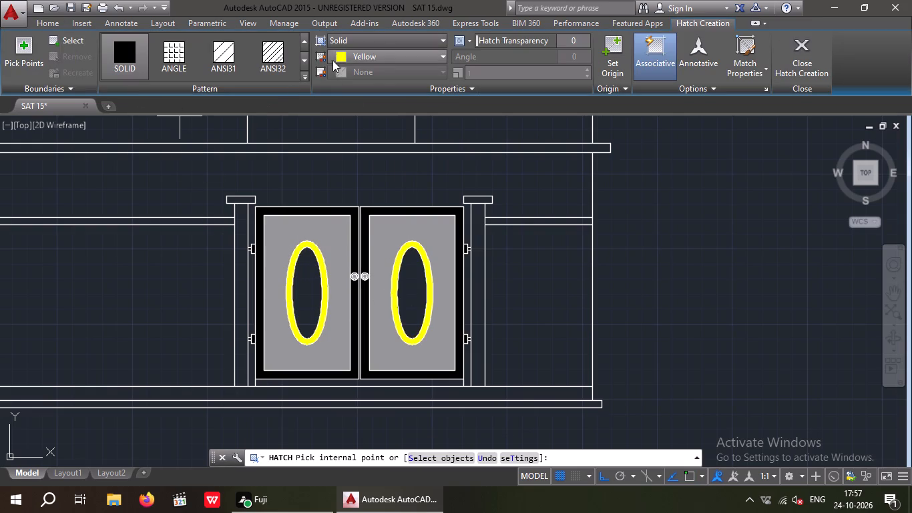
click(345, 59)
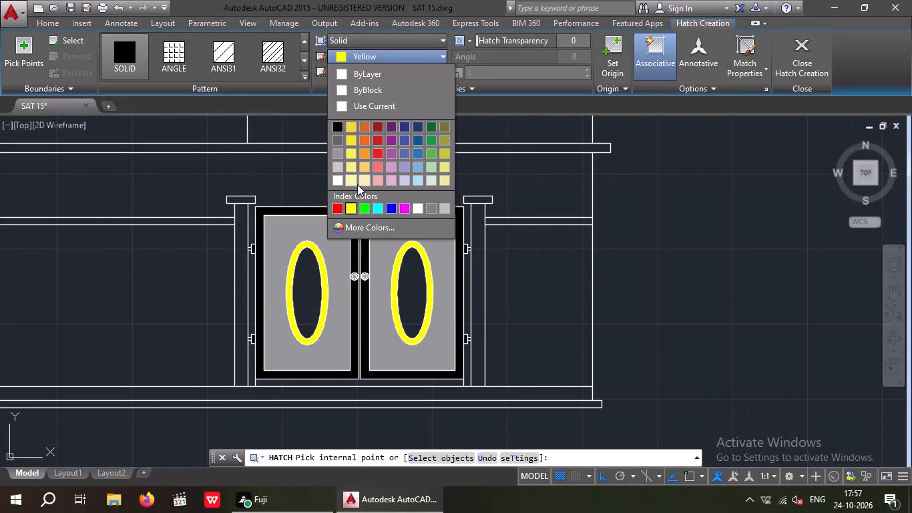
click(336, 141)
click(310, 293)
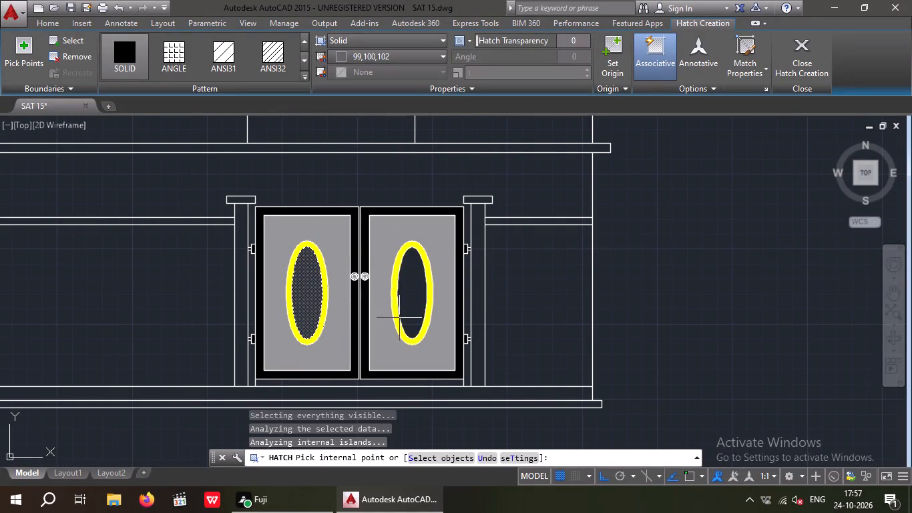
click(411, 290)
key(Escape)
Change the colour of the yellow oval ring hatch on the door to 0,0,0.
scroll(387, 289, down, 3)
scroll(376, 317, up, 2)
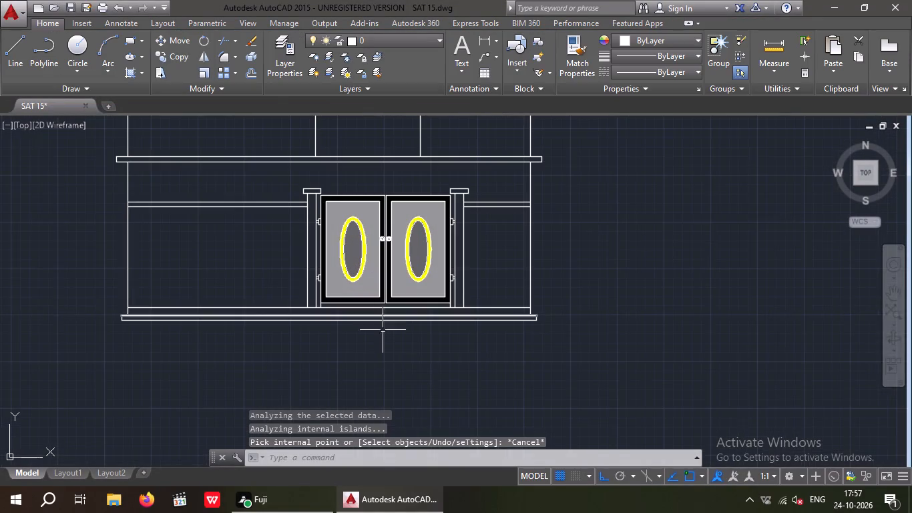
middle_drag(404, 355, 385, 389)
key(Escape)
middle_drag(415, 385, 424, 397)
scroll(434, 381, down, 1)
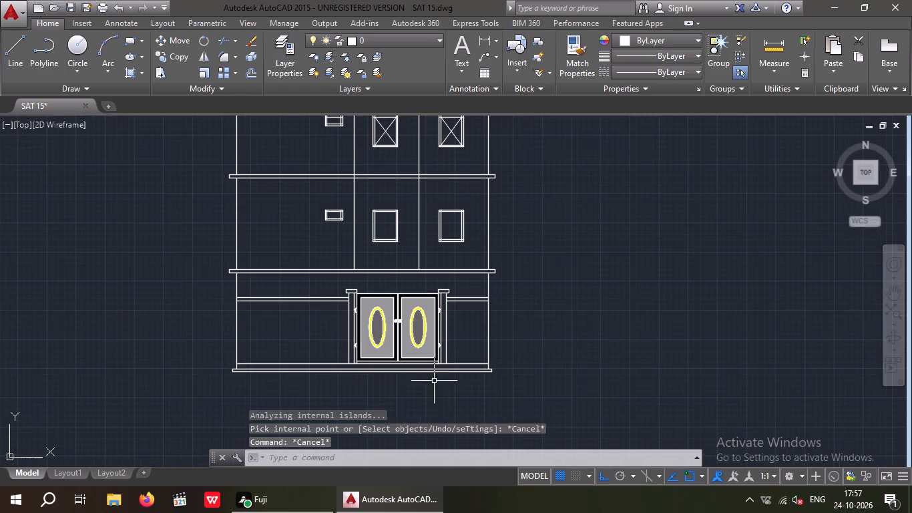
scroll(380, 299, up, 3)
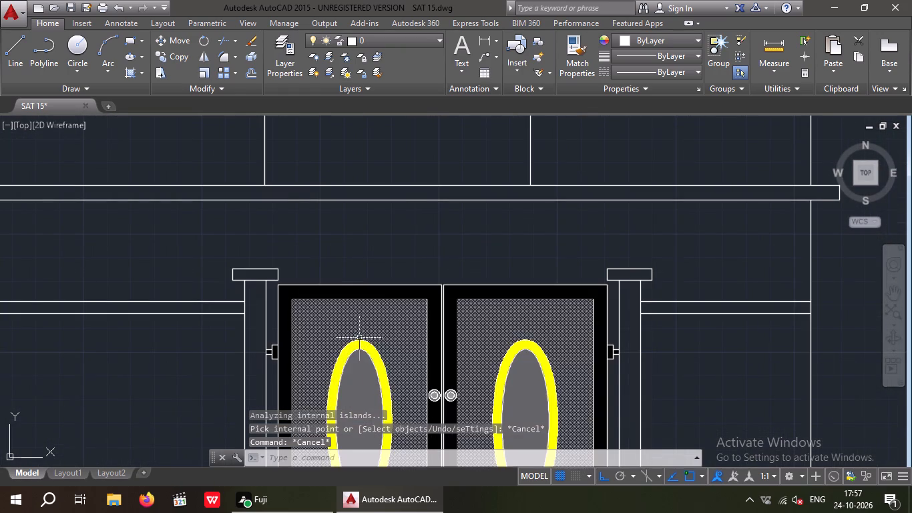
click(357, 347)
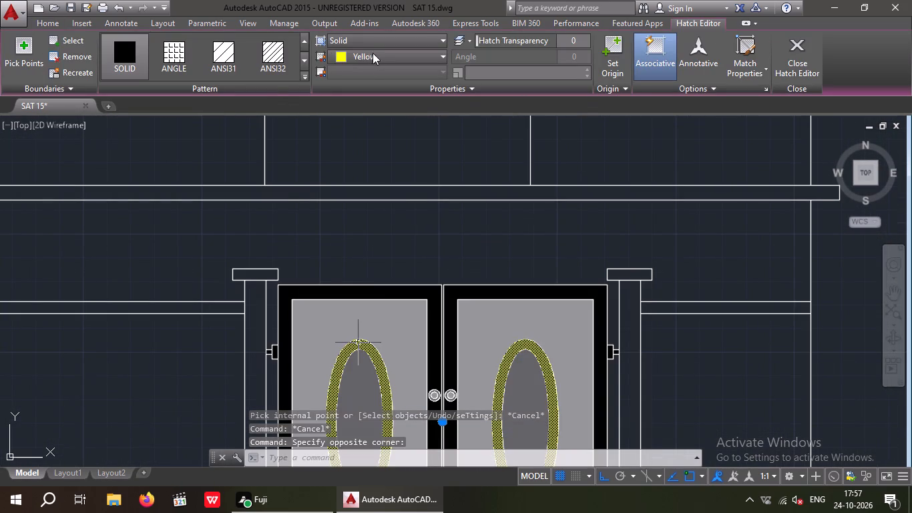
click(375, 54)
scroll(378, 53, down, 2)
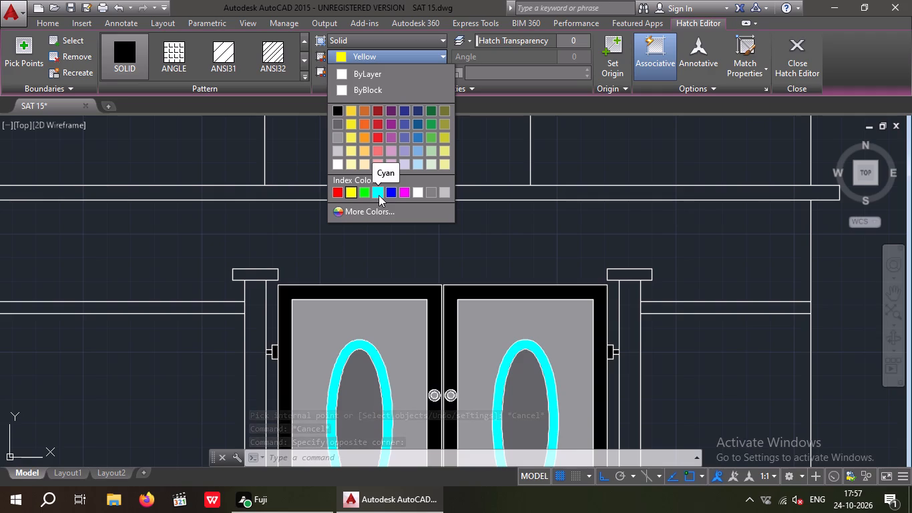
click(338, 106)
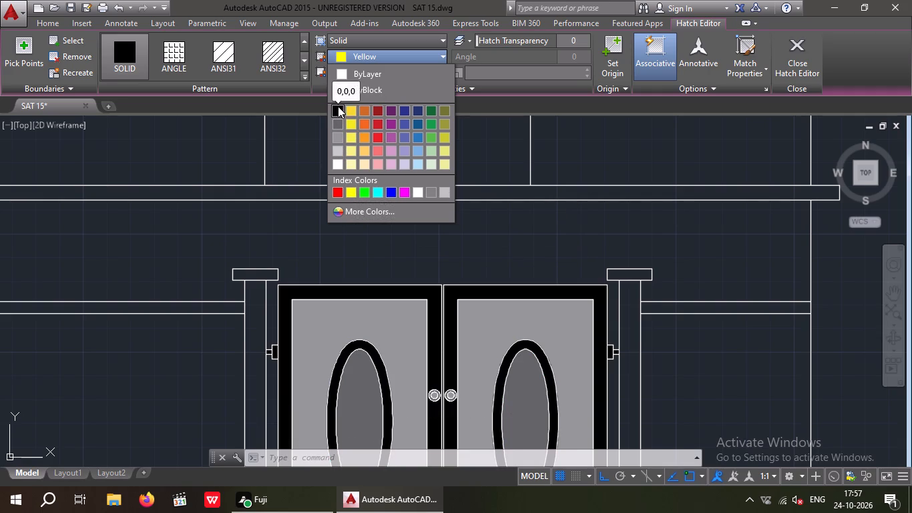
key(Escape)
scroll(312, 200, down, 3)
key(Escape)
Delete the two crossing diagonal lines inside the left large window on the second floor above the entrance level.
middle_drag(330, 356, 333, 391)
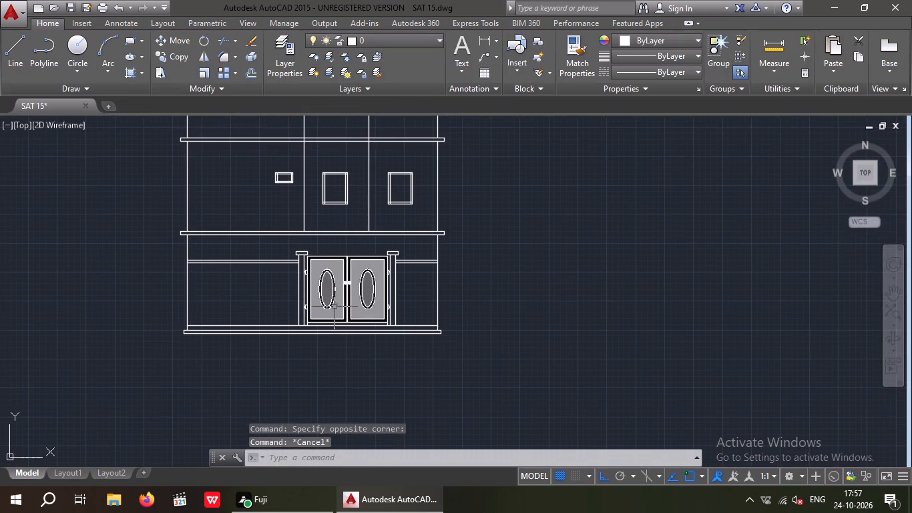
scroll(338, 294, up, 1)
middle_click(330, 339)
middle_drag(338, 380, 359, 385)
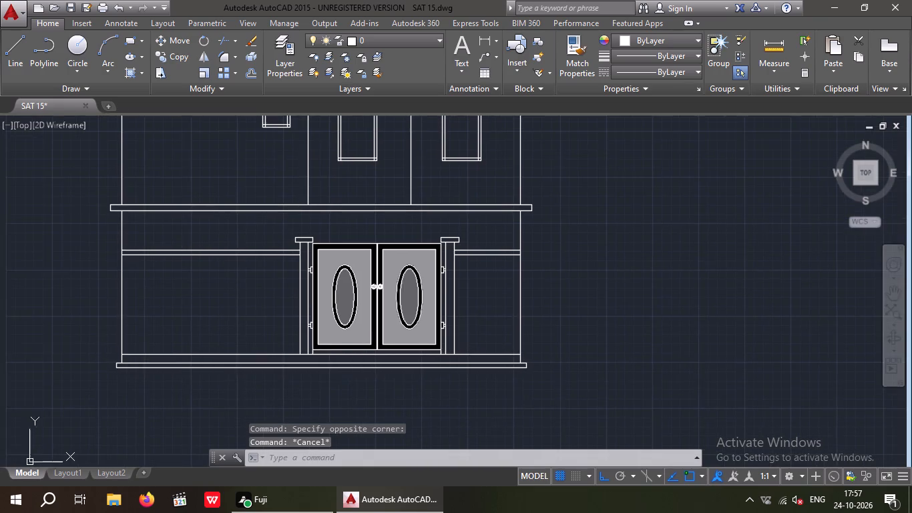
scroll(278, 345, down, 1)
middle_drag(278, 351, 284, 395)
middle_drag(384, 248, 375, 287)
scroll(323, 196, up, 3)
click(329, 248)
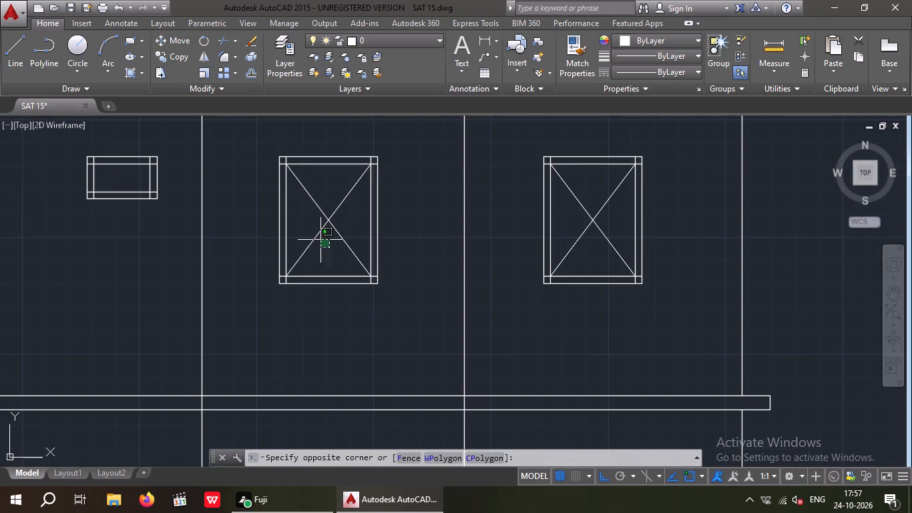
click(318, 198)
key(Delete)
scroll(348, 228, down, 2)
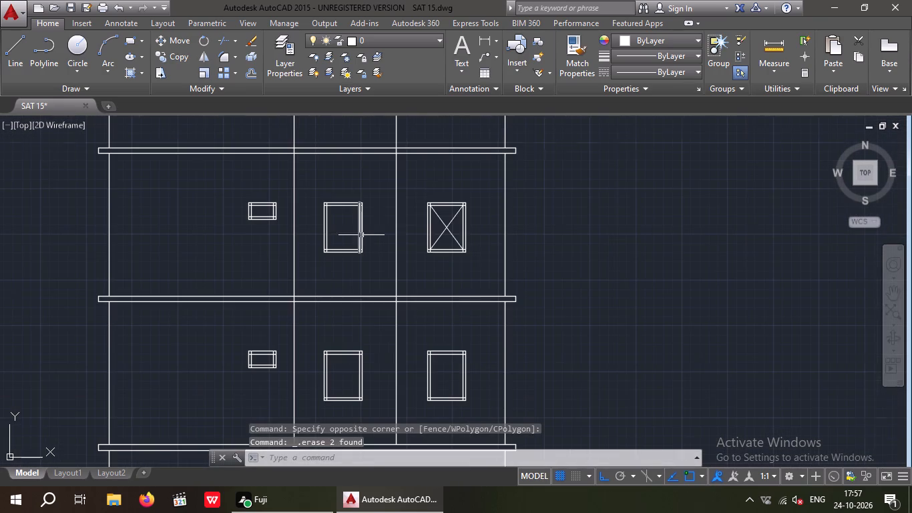
Delete the two crossing diagonal lines inside the right large window on the second floor above the entrance level.
scroll(441, 236, up, 3)
drag(461, 253, 455, 240)
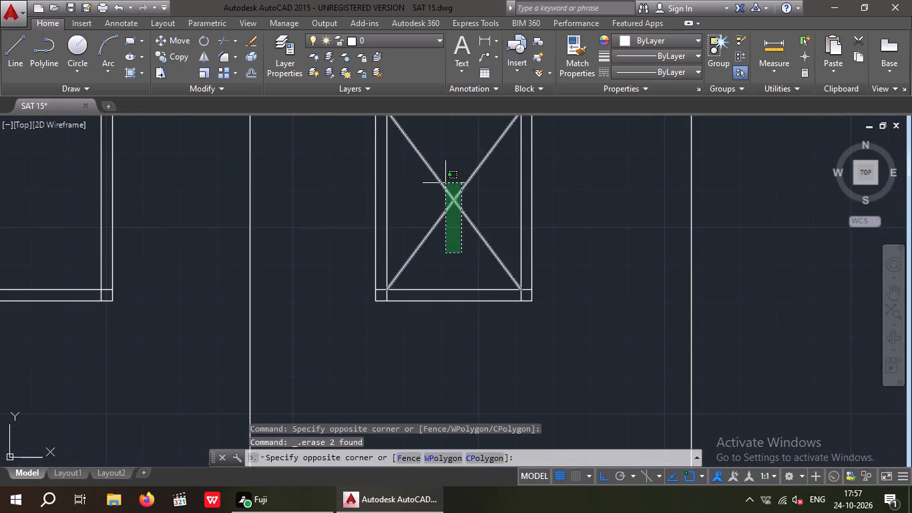
click(445, 182)
key(Delete)
Delete the two crossing diagonal lines inside the left large window on the top floor.
scroll(447, 212, down, 4)
middle_drag(489, 250, 453, 371)
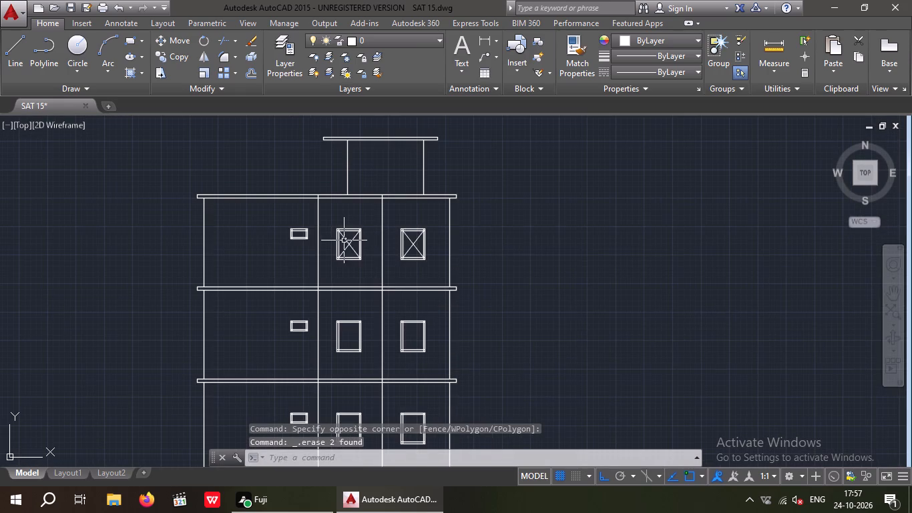
scroll(345, 243, up, 3)
drag(369, 268, 348, 245)
click(337, 212)
click(358, 265)
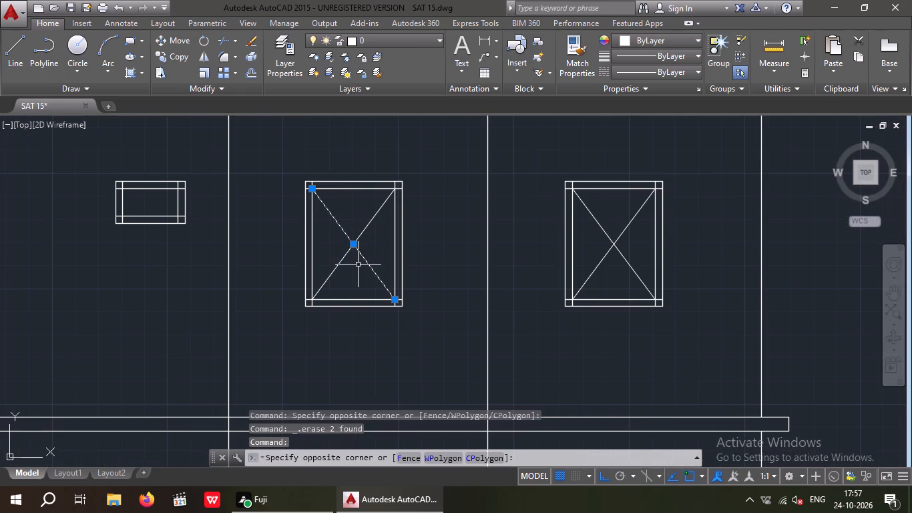
drag(364, 281, 338, 252)
click(328, 227)
key(Delete)
Delete the two crossing diagonal lines inside the right large window on the top floor.
drag(626, 277, 612, 248)
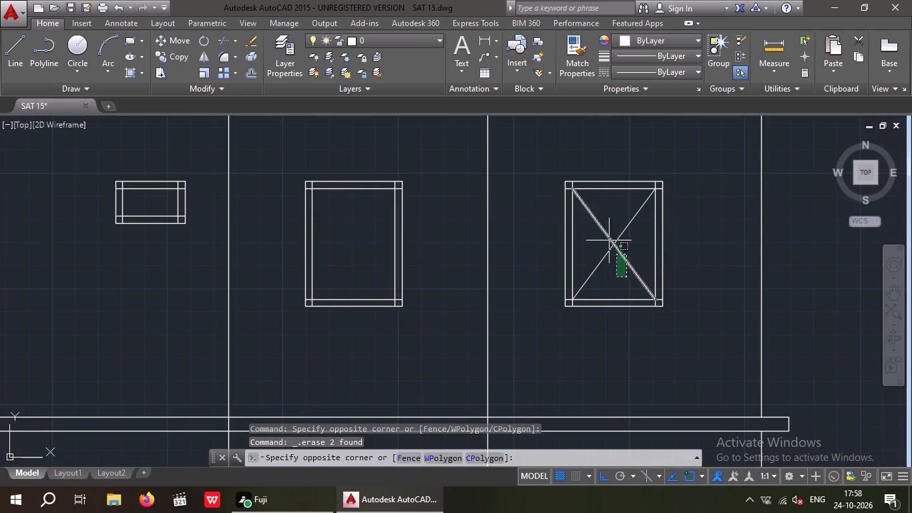
click(598, 209)
key(Delete)
scroll(602, 232, down, 2)
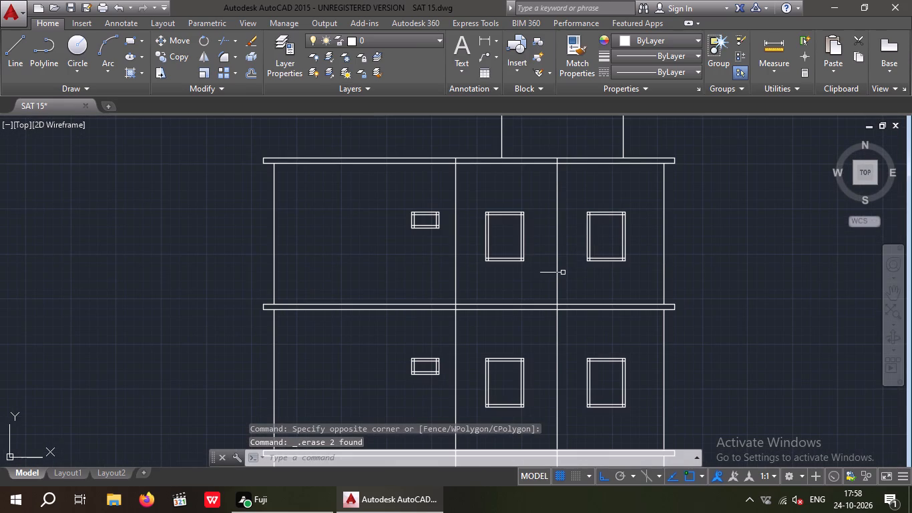
key(Escape)
key(Escape)
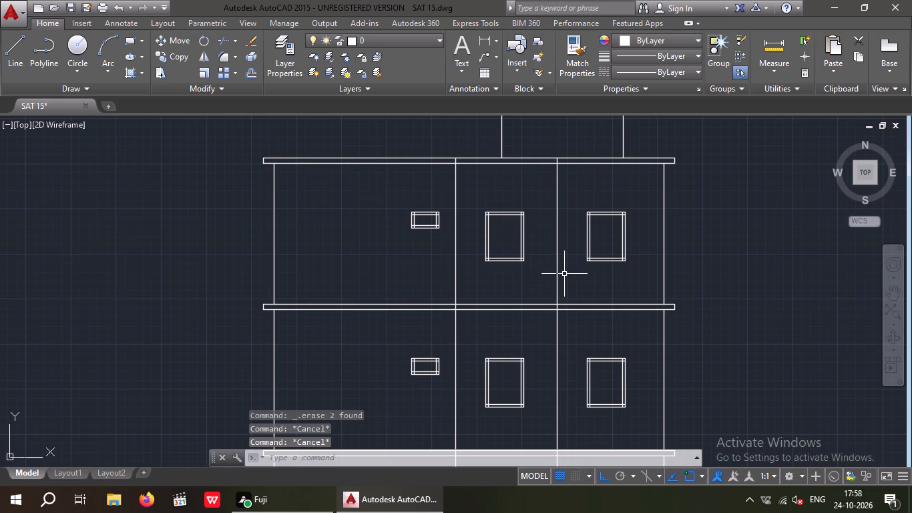
Trim the overlapping frame lines at both upper corners of the small window on the top floor.
key(t)
key(r)
key(space)
key(space)
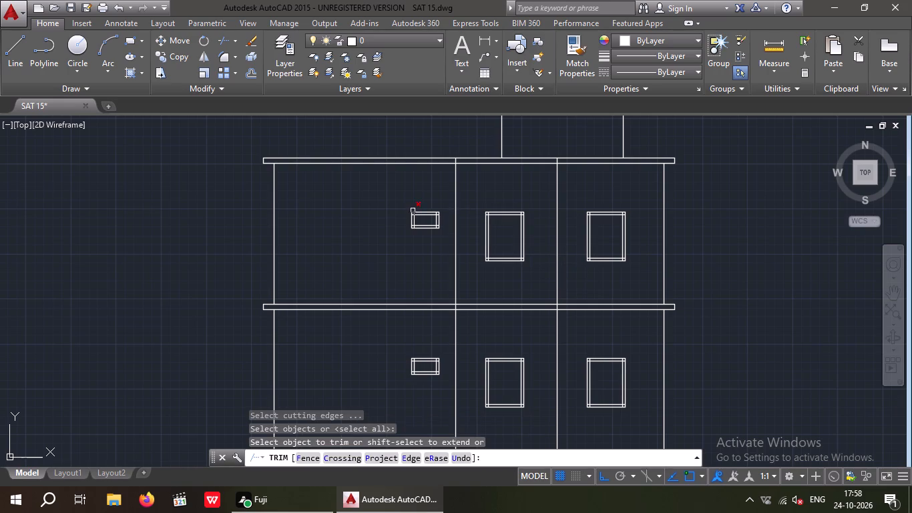
scroll(414, 209, up, 7)
drag(416, 216, 373, 234)
click(372, 235)
drag(374, 285, 360, 247)
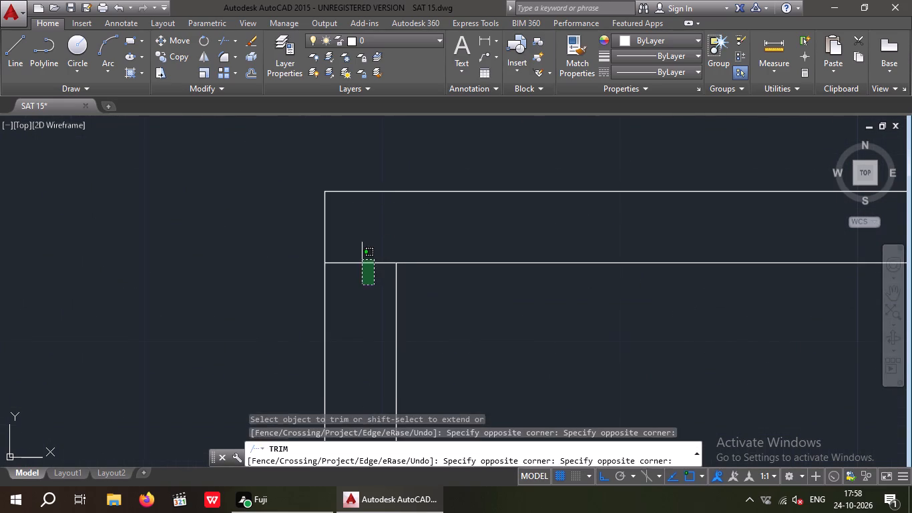
click(359, 228)
scroll(359, 227, down, 3)
scroll(514, 233, up, 3)
drag(518, 262, 515, 232)
click(516, 212)
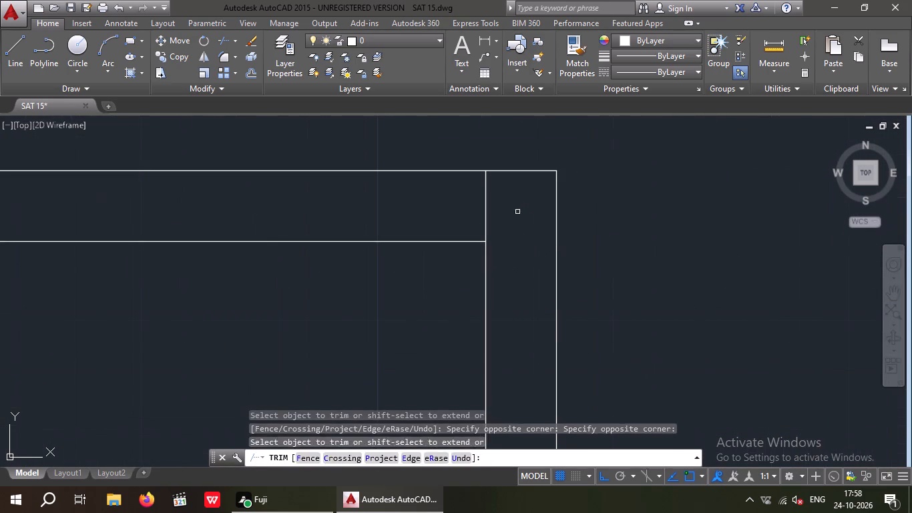
drag(514, 207, 470, 219)
click(468, 218)
Trim the overlapping frame lines at both lower corners of the small window on the top floor.
scroll(477, 201, down, 3)
scroll(338, 292, up, 4)
drag(367, 273, 327, 300)
click(326, 300)
drag(327, 272, 312, 242)
click(298, 205)
scroll(294, 218, down, 4)
scroll(439, 228, up, 2)
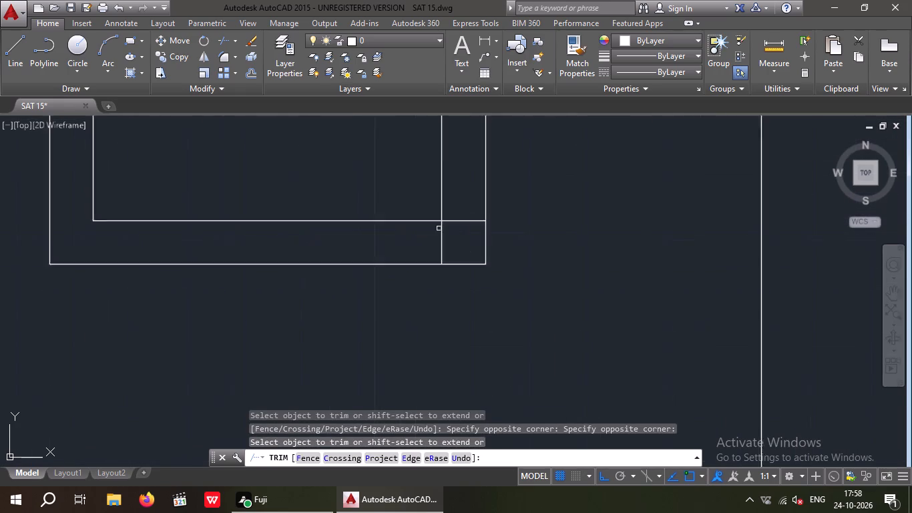
scroll(439, 228, up, 2)
drag(479, 245, 467, 232)
click(477, 176)
drag(476, 216, 415, 269)
click(413, 268)
Trim the overlapping frame lines at both upper corners of the small window one floor below the top floor.
scroll(429, 225, down, 5)
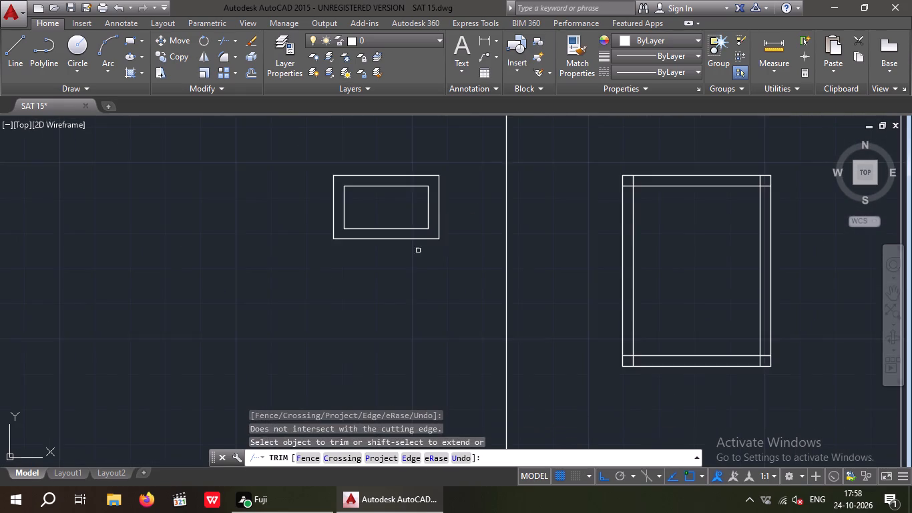
scroll(415, 259, down, 2)
middle_drag(411, 285, 411, 124)
scroll(385, 301, up, 7)
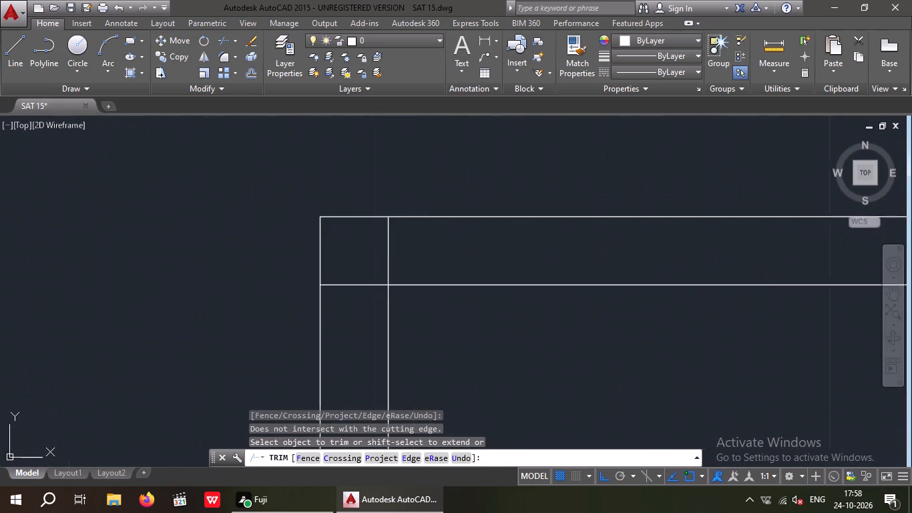
drag(425, 230, 369, 255)
click(365, 256)
drag(367, 317, 335, 283)
click(326, 236)
scroll(329, 237, down, 4)
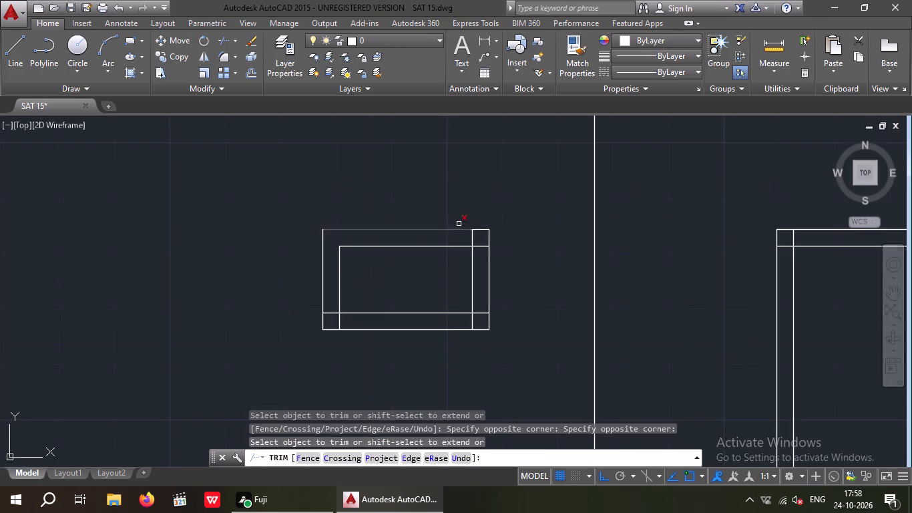
scroll(486, 241, up, 4)
drag(452, 210, 342, 243)
click(336, 242)
drag(441, 319, 413, 270)
click(416, 216)
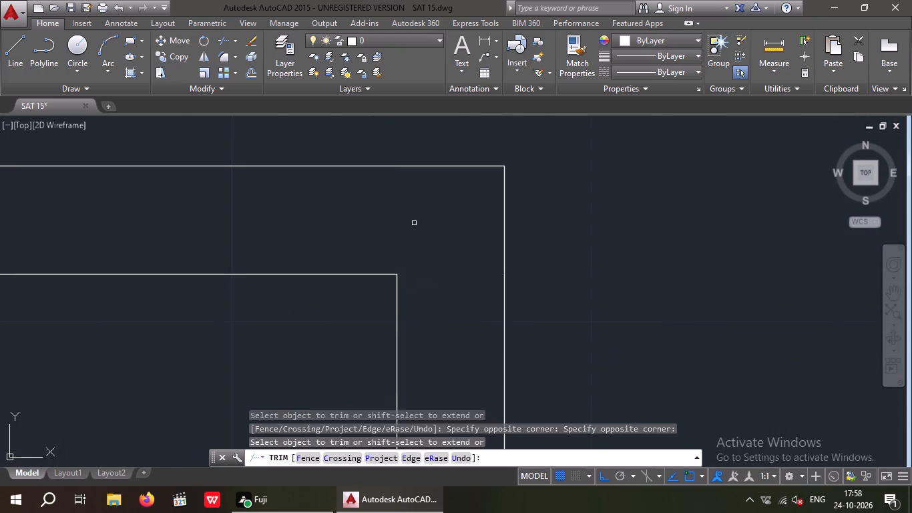
Trim the overlapping frame lines at both lower corners of the small window one floor below the top floor.
scroll(417, 228, down, 5)
scroll(271, 317, up, 4)
drag(345, 284, 306, 323)
click(304, 324)
drag(312, 317, 306, 313)
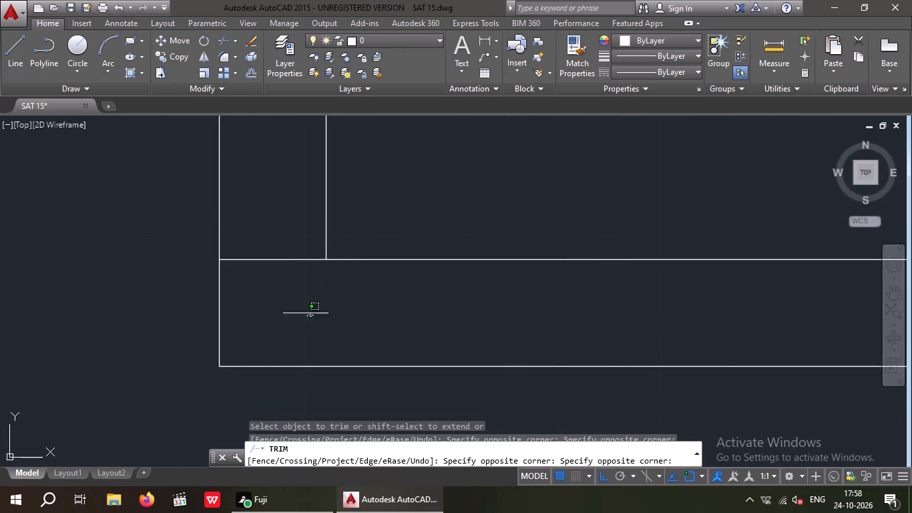
drag(306, 313, 244, 223)
click(253, 232)
scroll(253, 232, down, 5)
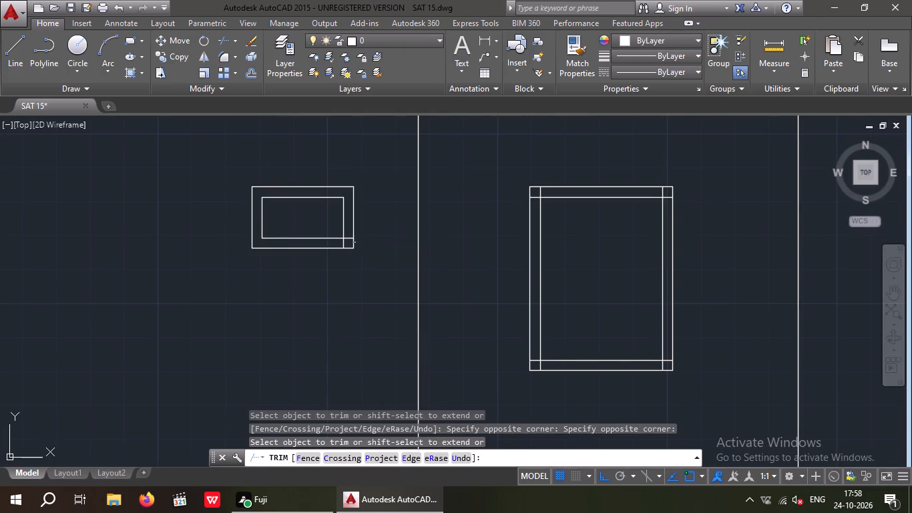
scroll(352, 243, up, 5)
drag(323, 228, 306, 192)
click(282, 146)
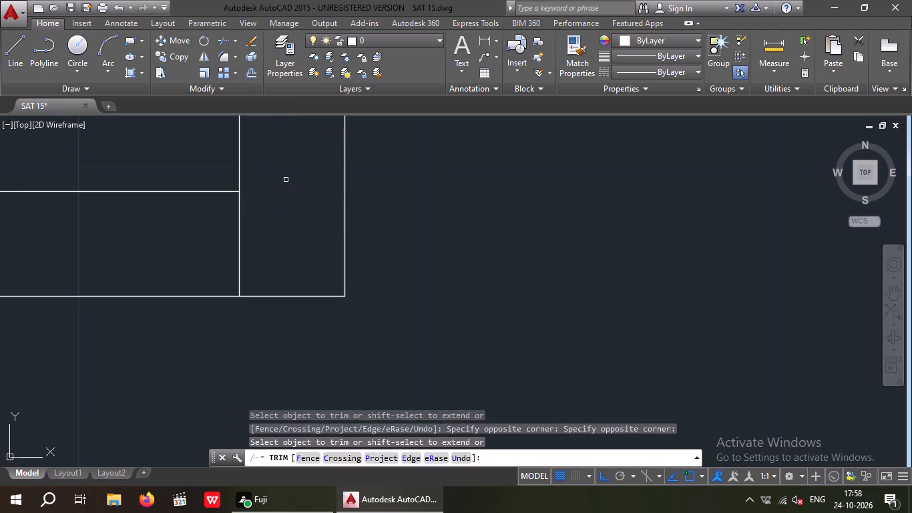
drag(288, 189, 212, 247)
drag(212, 247, 232, 242)
Trim the overlapping frame lines at both lower corners of the small window two floors below the top floor.
scroll(251, 201, down, 8)
scroll(246, 357, up, 3)
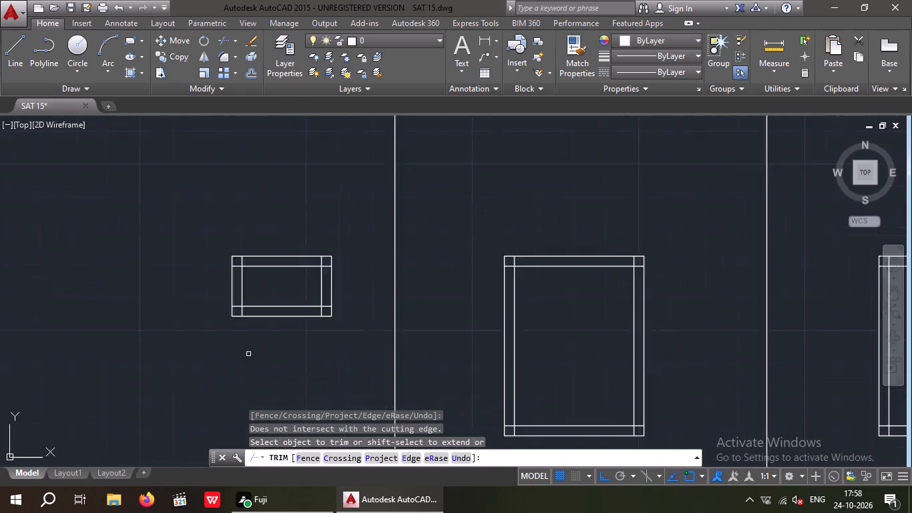
scroll(248, 354, up, 2)
scroll(226, 252, up, 3)
drag(249, 234, 217, 262)
click(216, 263)
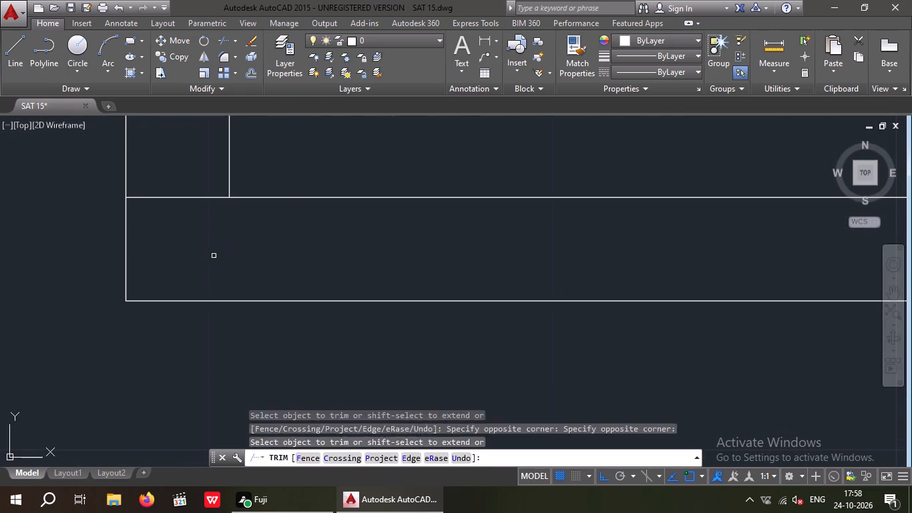
drag(215, 253, 168, 217)
click(150, 184)
scroll(156, 188, down, 4)
scroll(298, 198, up, 4)
drag(316, 216, 310, 204)
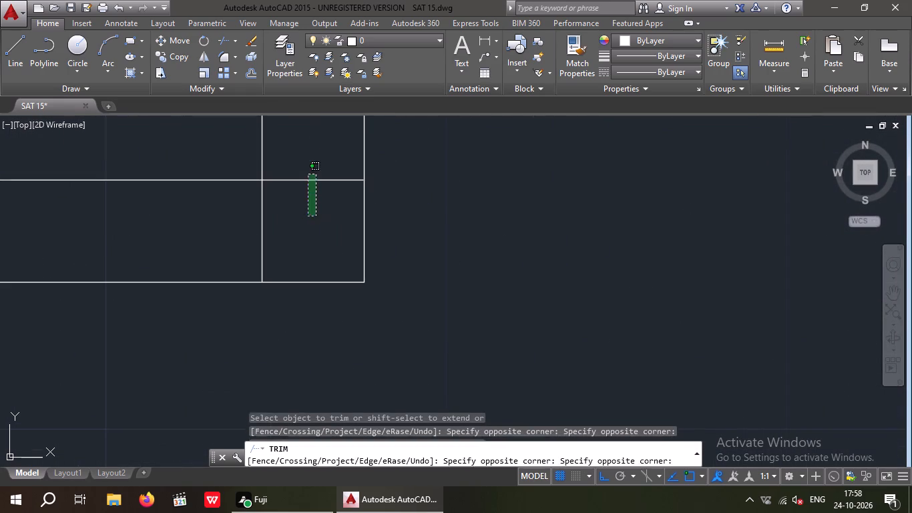
click(308, 157)
drag(292, 206, 244, 240)
drag(240, 240, 246, 238)
Trim the overlapping frame lines at both upper corners of the small window two floors below the top floor.
scroll(260, 224, down, 3)
middle_drag(276, 275, 276, 349)
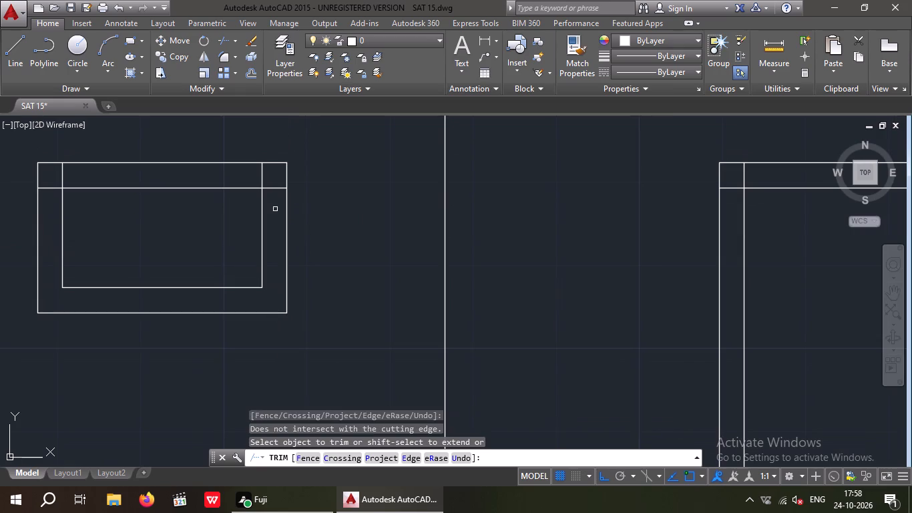
scroll(265, 156, up, 3)
drag(281, 206, 228, 235)
click(227, 235)
drag(305, 300, 286, 271)
drag(292, 232, 294, 242)
scroll(293, 238, down, 2)
middle_drag(288, 248, 368, 238)
middle_drag(145, 250, 318, 231)
scroll(218, 205, up, 2)
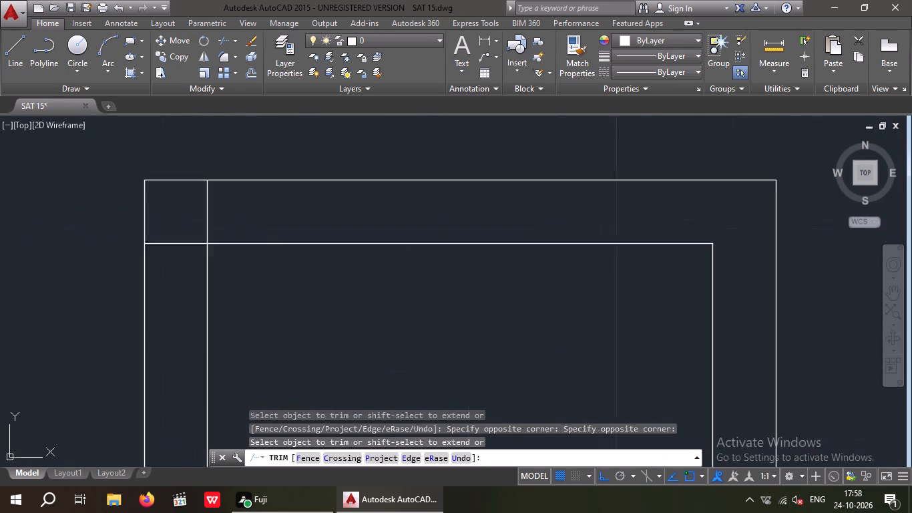
scroll(218, 205, up, 1)
drag(221, 202, 156, 243)
click(155, 243)
drag(128, 320, 105, 283)
click(97, 267)
Trim the overlapping frame lines at both upper corners of a large window in the elevation's left large-window column.
scroll(149, 212, down, 6)
scroll(200, 195, down, 3)
middle_drag(216, 164, 177, 319)
scroll(226, 373, up, 5)
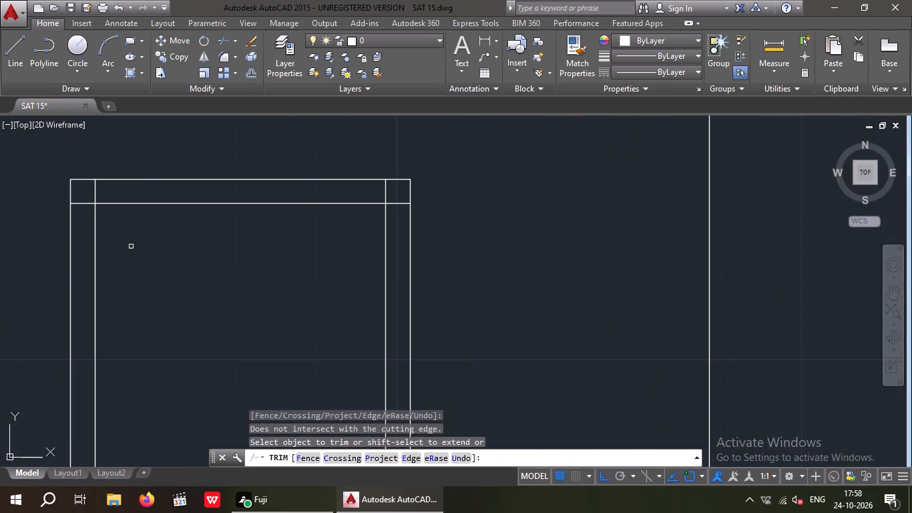
middle_drag(159, 229, 266, 218)
scroll(202, 194, up, 3)
drag(228, 138, 162, 178)
click(156, 176)
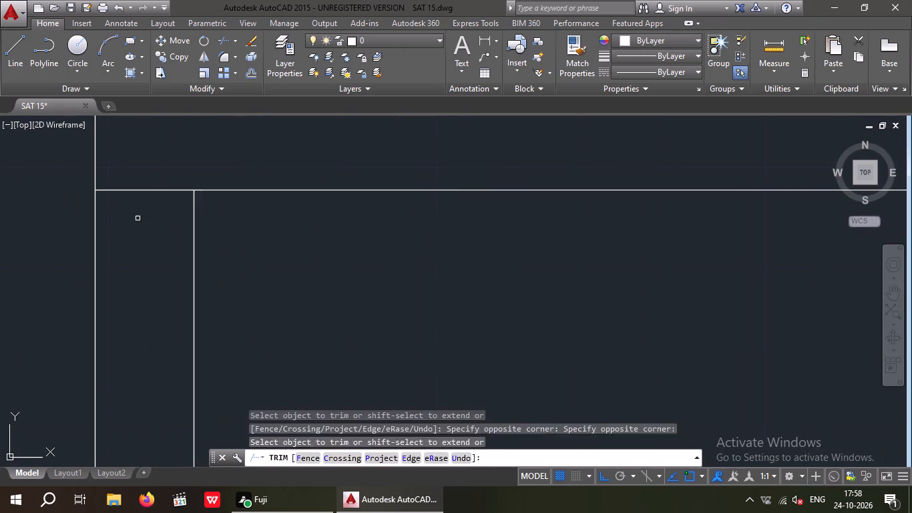
drag(142, 229, 132, 216)
click(117, 170)
scroll(132, 172, down, 4)
scroll(330, 175, up, 3)
drag(333, 207, 332, 207)
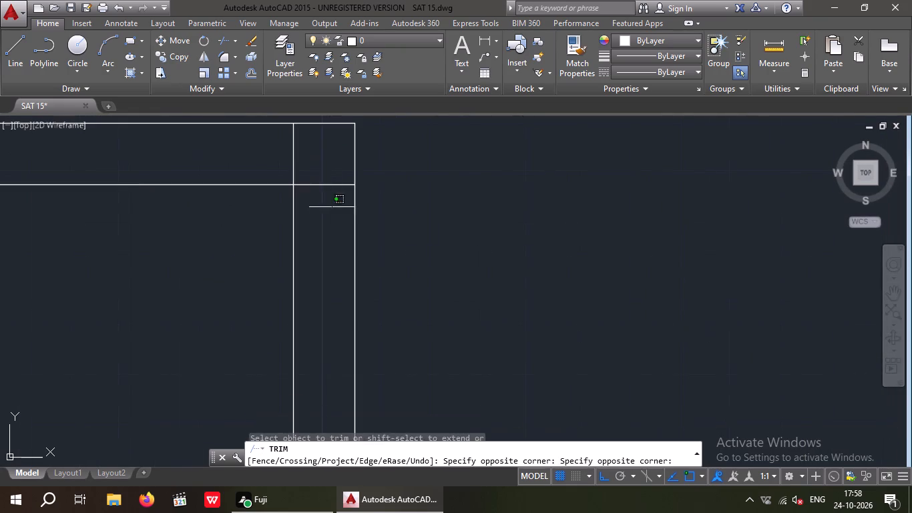
drag(332, 207, 321, 192)
click(310, 165)
drag(328, 144, 264, 172)
drag(262, 171, 271, 168)
Trim the overlapping frame lines at both lower corners of the same left-column large window.
scroll(294, 142, down, 4)
scroll(171, 297, up, 2)
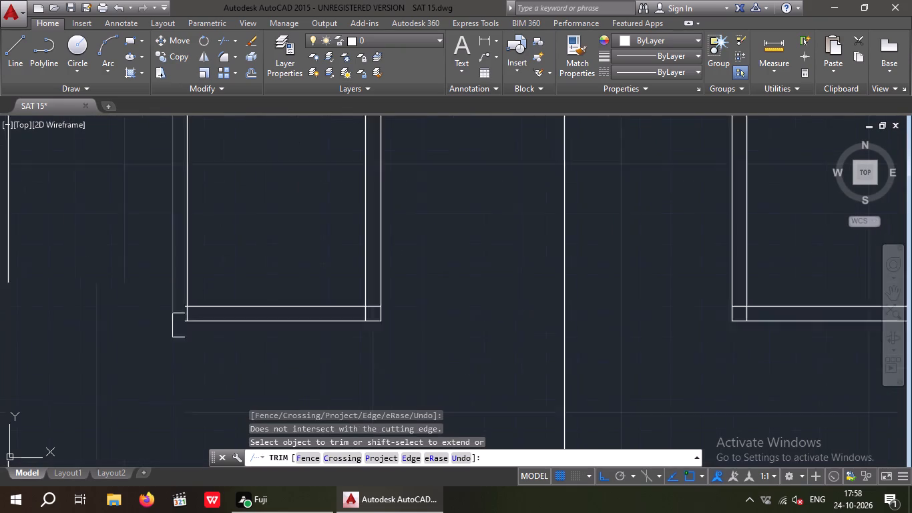
scroll(171, 299, up, 2)
drag(248, 354, 215, 370)
click(215, 370)
drag(219, 366, 200, 325)
click(195, 310)
scroll(197, 277, down, 4)
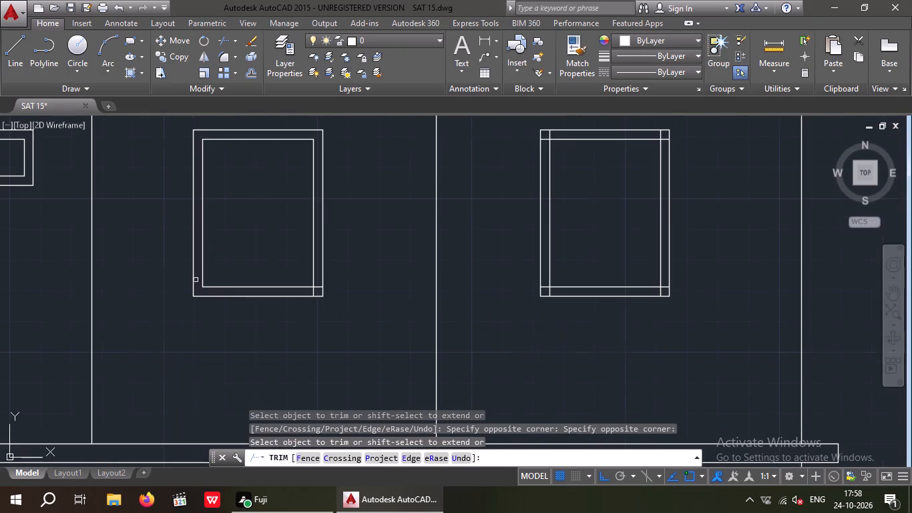
scroll(314, 289, up, 4)
drag(340, 303, 312, 273)
drag(320, 214, 318, 221)
drag(309, 283, 270, 329)
click(270, 323)
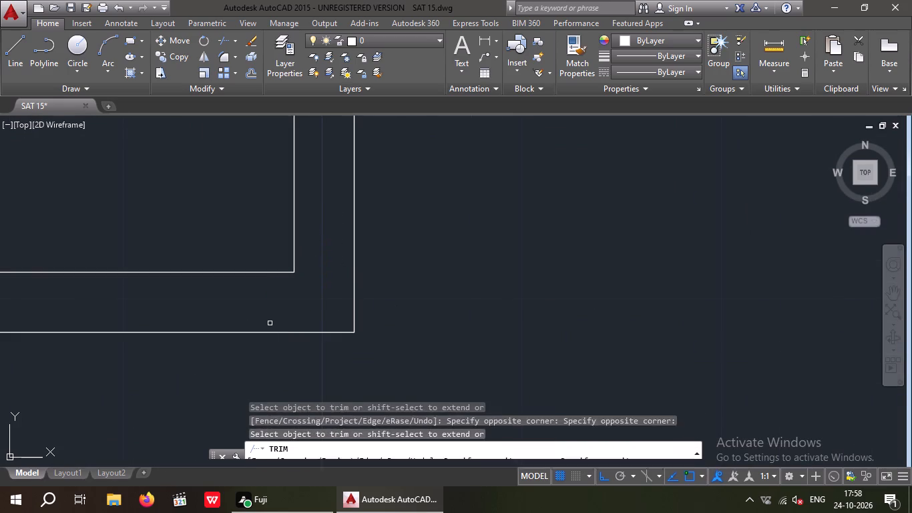
Trim the overlapping frame lines at both lower corners of the large window to the right on the same floor.
scroll(280, 251, down, 5)
scroll(456, 280, up, 4)
middle_drag(351, 263, 324, 360)
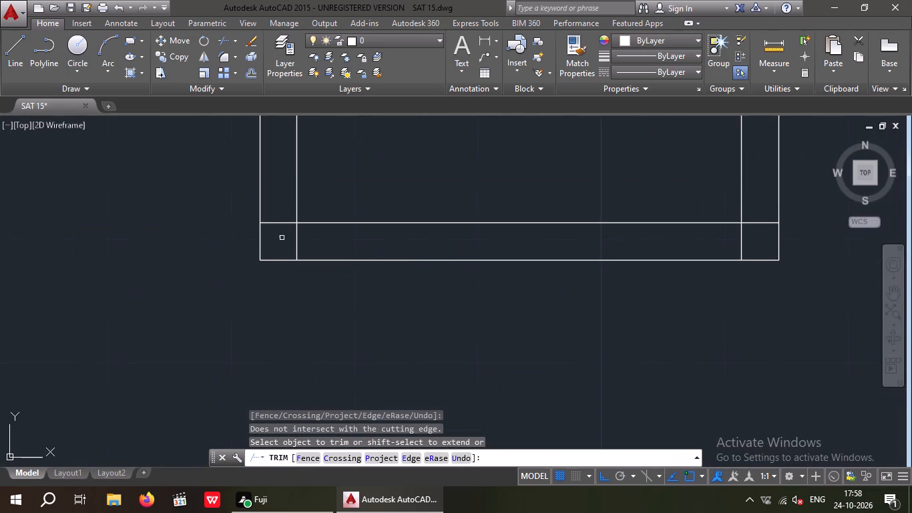
scroll(281, 236, up, 3)
drag(377, 221, 284, 285)
click(284, 285)
drag(306, 267, 272, 210)
click(256, 177)
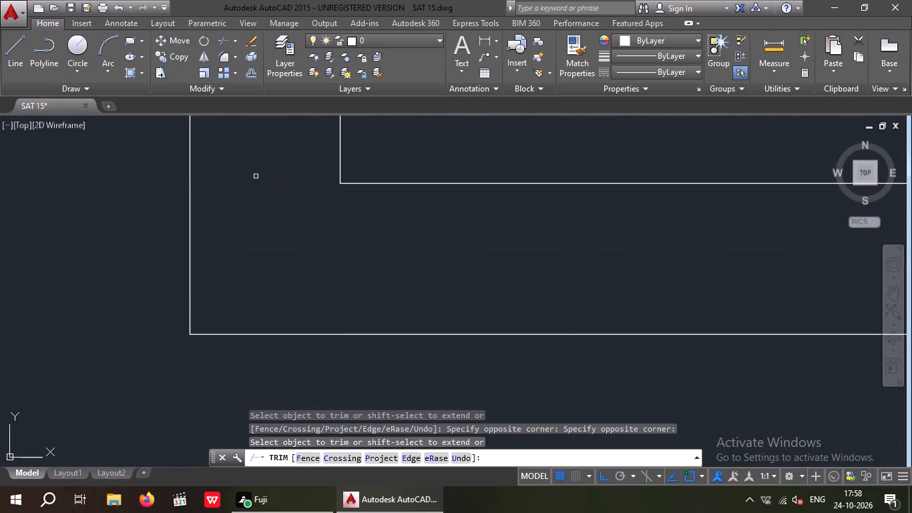
scroll(255, 183, down, 4)
scroll(550, 208, up, 3)
drag(551, 182, 484, 235)
click(497, 197)
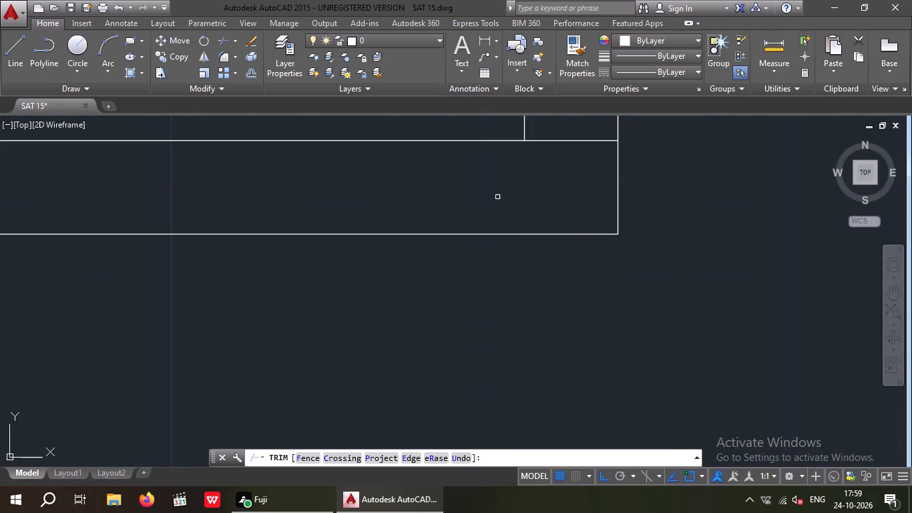
scroll(505, 200, up, 1)
middle_drag(497, 216, 430, 351)
drag(552, 287, 517, 234)
click(523, 177)
Trim the overlapping frame lines at both upper corners of the right-column large window two floors below the top floor.
scroll(509, 208, down, 4)
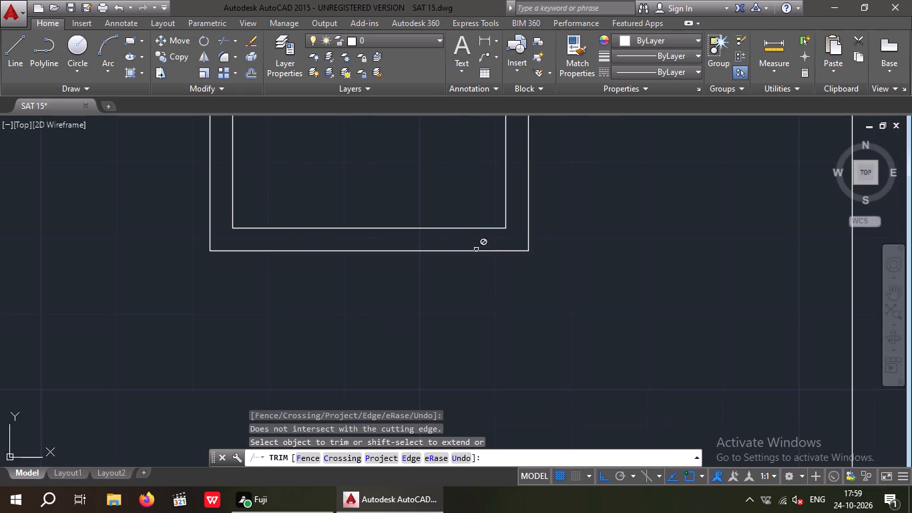
scroll(463, 240, down, 1)
middle_drag(465, 250, 453, 367)
scroll(411, 244, down, 1)
middle_drag(411, 259, 401, 347)
scroll(331, 248, up, 4)
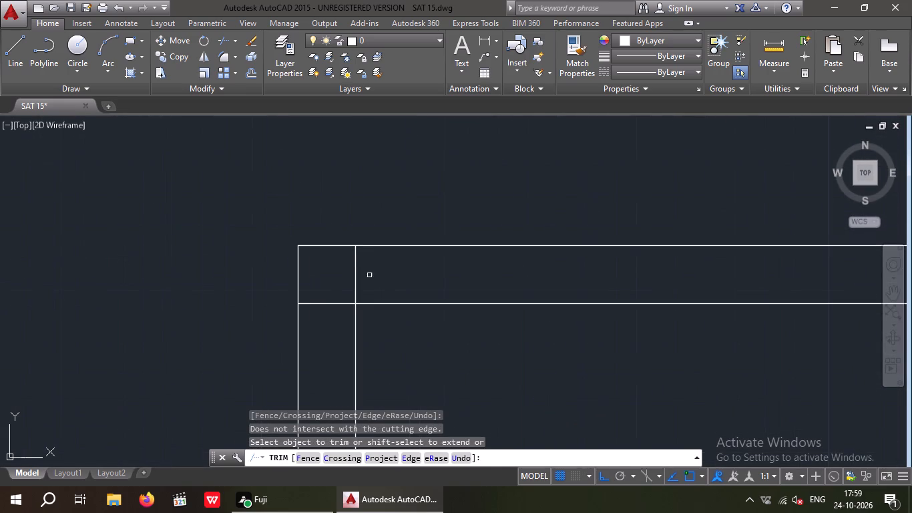
drag(378, 260, 315, 287)
click(316, 283)
drag(324, 325, 314, 300)
click(314, 271)
scroll(318, 271, down, 4)
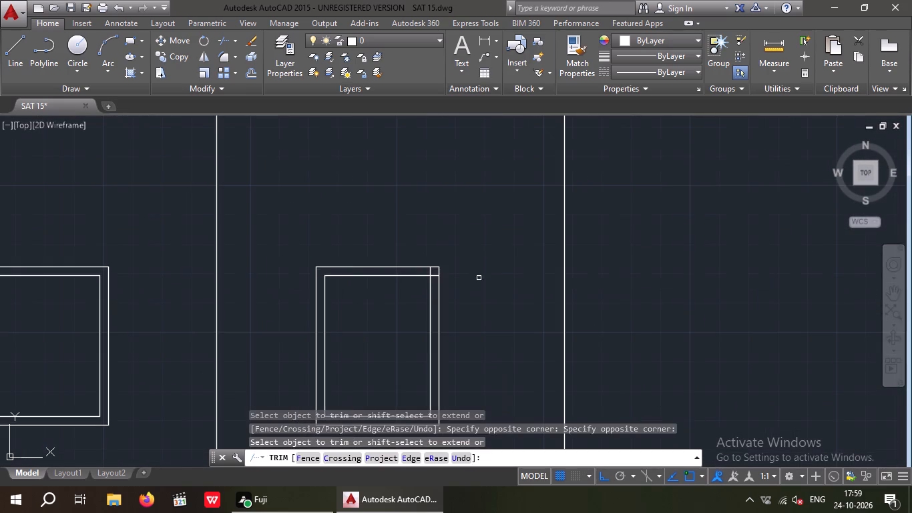
scroll(434, 268, up, 5)
drag(417, 271, 351, 299)
click(349, 299)
drag(423, 372, 393, 301)
click(402, 285)
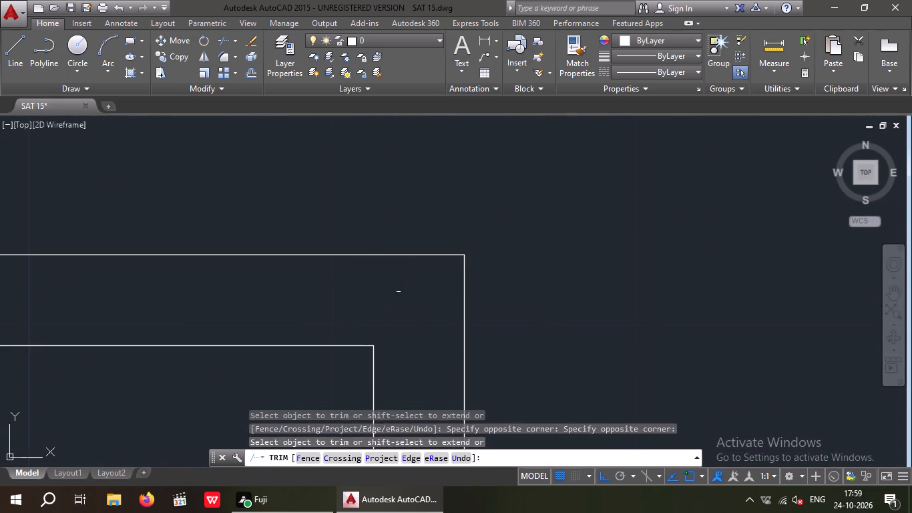
Trim the overlapping frame lines at both lower corners of the right-column large window one floor below the top floor.
scroll(402, 287, down, 4)
scroll(341, 210, down, 3)
middle_drag(343, 214, 357, 329)
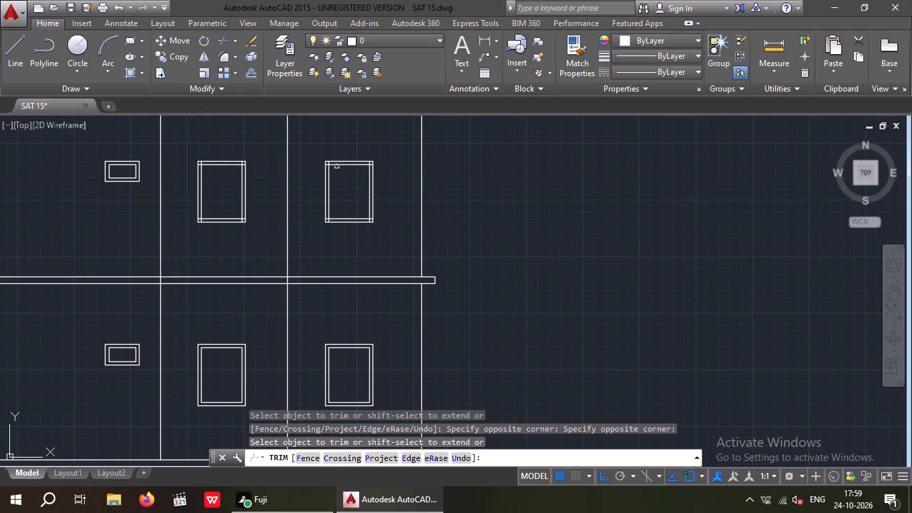
scroll(316, 222, up, 5)
middle_drag(409, 190, 363, 269)
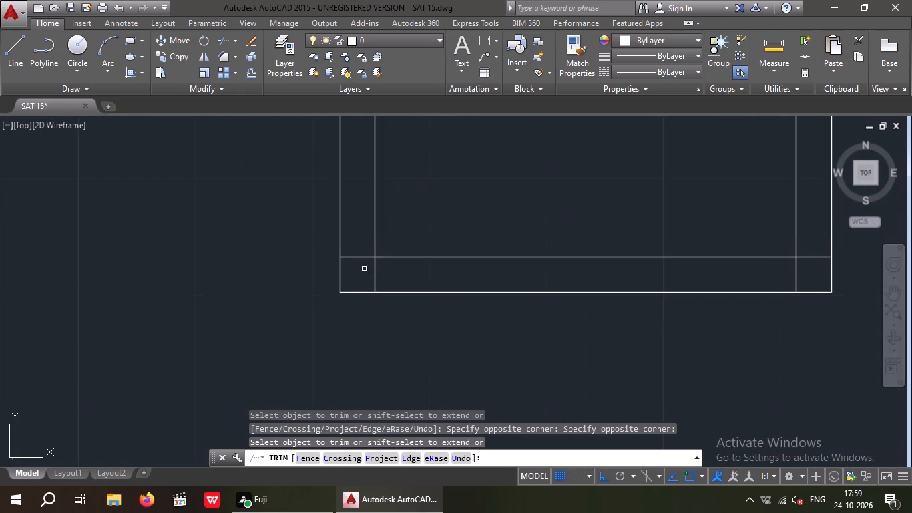
scroll(370, 269, up, 2)
drag(411, 263, 338, 303)
click(342, 299)
drag(355, 301, 320, 263)
drag(308, 188, 306, 202)
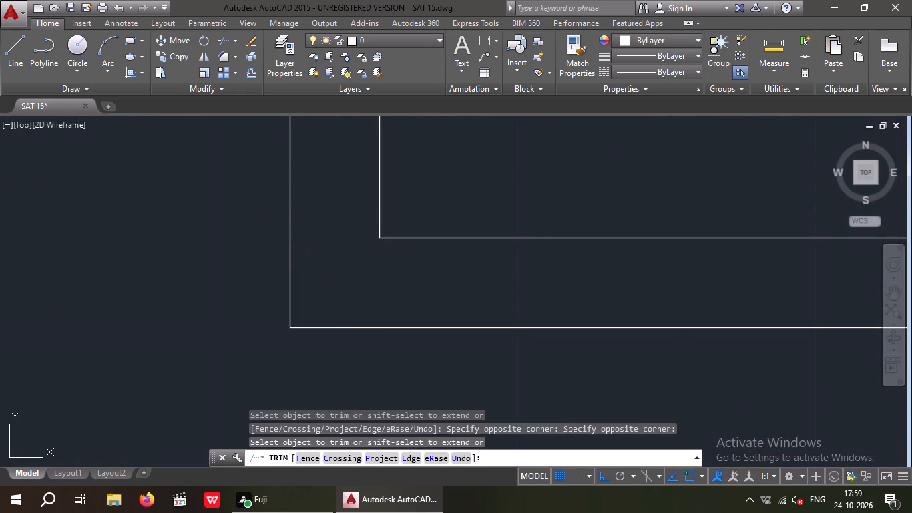
scroll(303, 216, down, 5)
scroll(410, 215, up, 4)
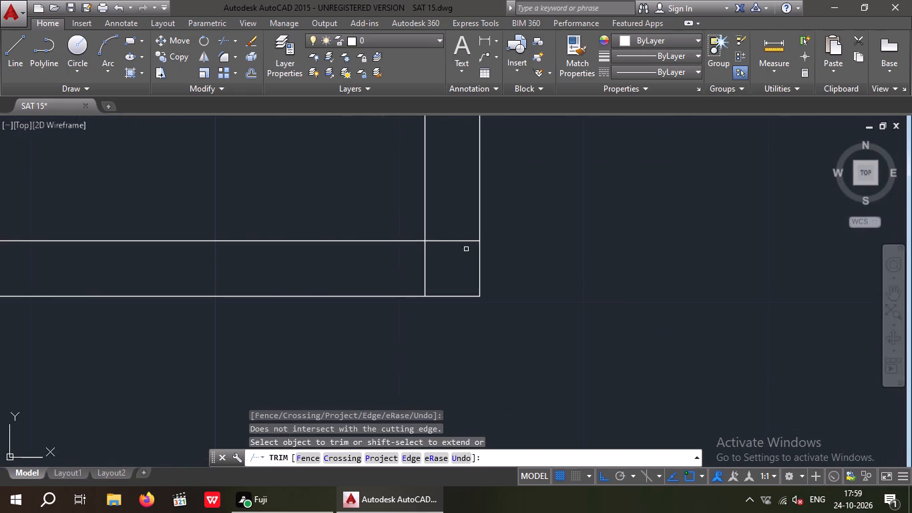
drag(465, 252, 448, 220)
drag(445, 198, 442, 204)
drag(445, 246, 419, 275)
click(411, 275)
scroll(415, 269, down, 3)
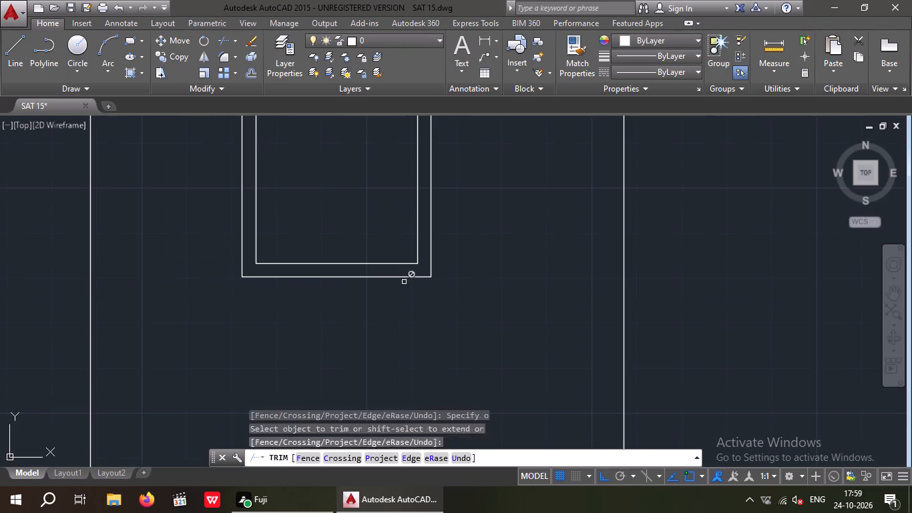
Trim the overlapping frame lines at both upper corners of the same right-column large window.
middle_drag(411, 228, 407, 349)
scroll(247, 166, up, 4)
drag(303, 151, 265, 156)
click(251, 153)
drag(245, 214, 236, 198)
click(228, 164)
scroll(228, 169, down, 4)
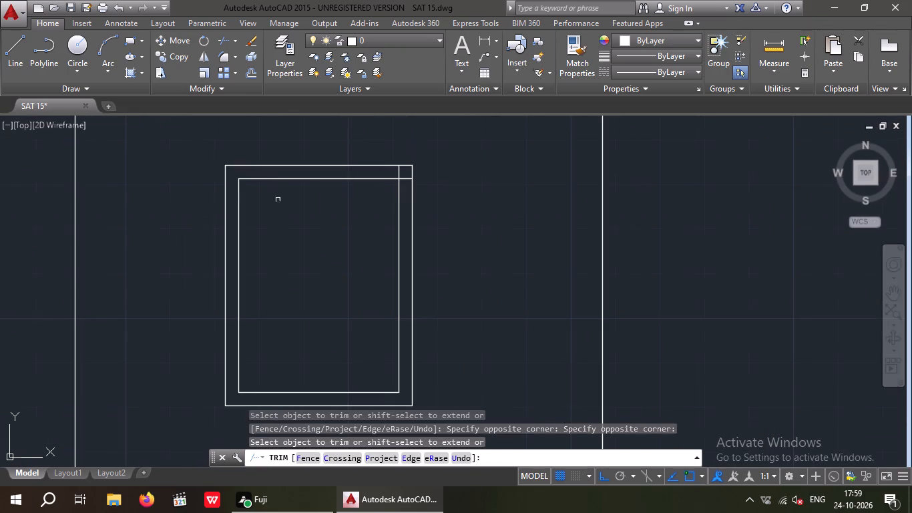
scroll(395, 172, up, 4)
drag(434, 158, 356, 195)
click(353, 194)
drag(441, 245, 416, 224)
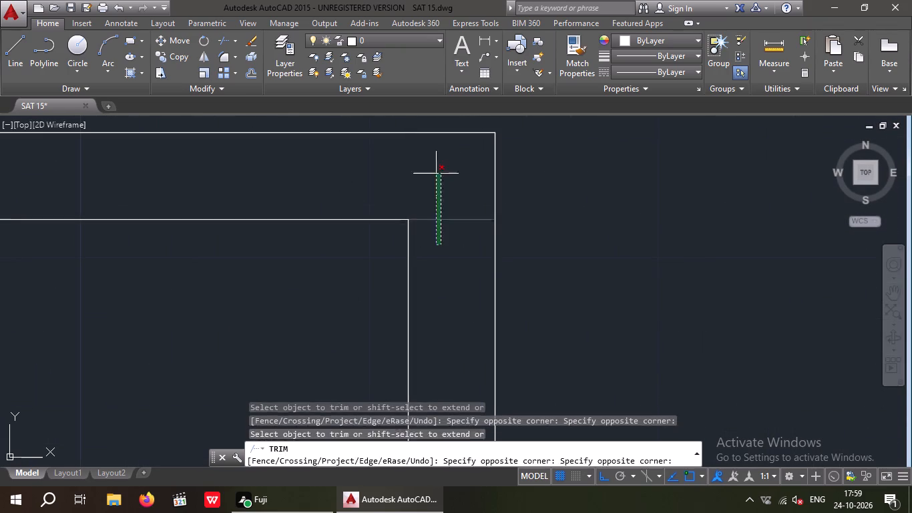
drag(436, 176, 433, 188)
Trim the overlapping frame lines at both upper corners of the left-column large window on the same floor.
scroll(429, 196, down, 4)
middle_drag(327, 252, 467, 261)
scroll(457, 248, down, 3)
scroll(319, 241, up, 2)
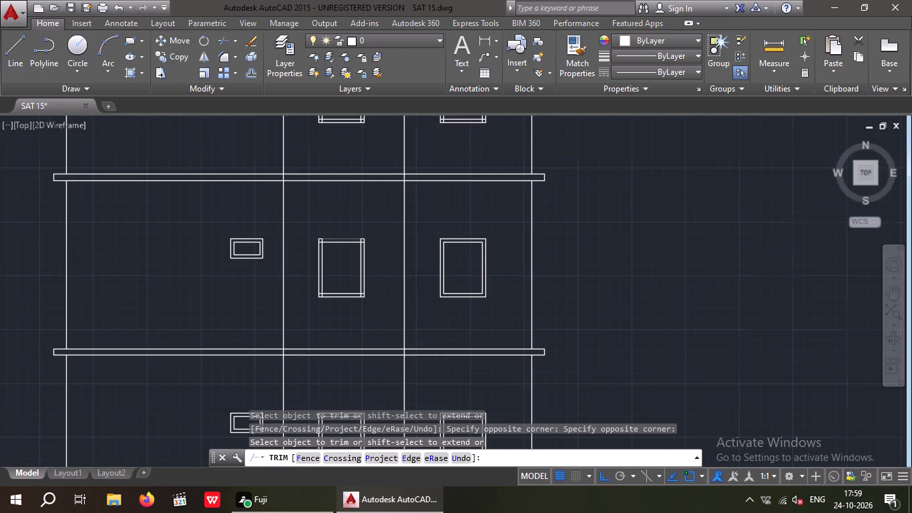
scroll(319, 242, up, 5)
drag(369, 206, 302, 226)
click(301, 226)
drag(301, 282, 277, 250)
click(272, 212)
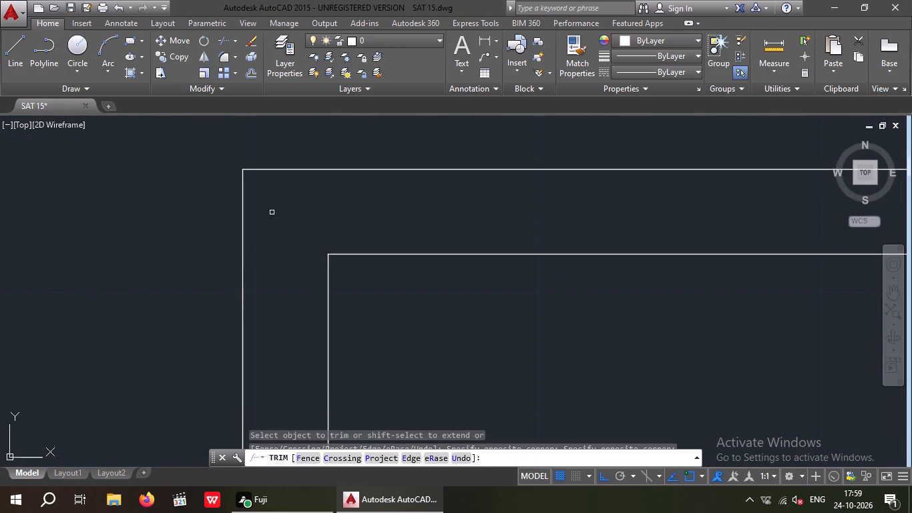
scroll(274, 211, down, 4)
scroll(455, 225, up, 4)
drag(408, 228, 395, 216)
click(389, 169)
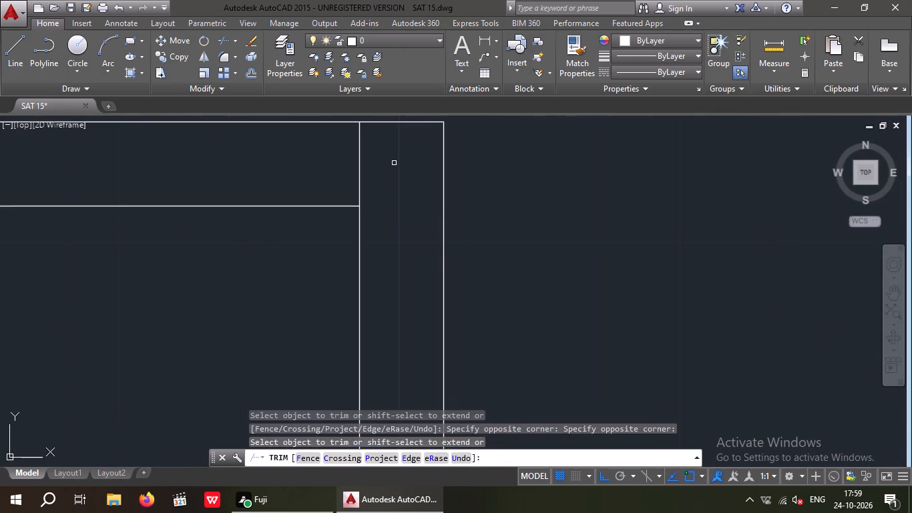
drag(393, 154, 343, 172)
click(342, 172)
Trim the overlapping frame lines at both lower corners of the same left-column large window.
scroll(353, 162, down, 5)
scroll(258, 302, up, 6)
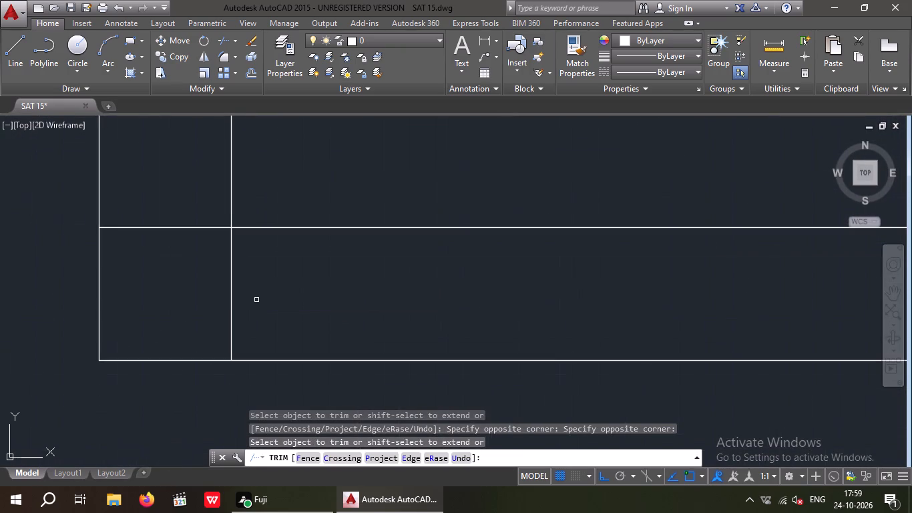
drag(264, 276, 202, 314)
click(202, 314)
drag(220, 301, 173, 256)
click(136, 184)
scroll(141, 187, down, 5)
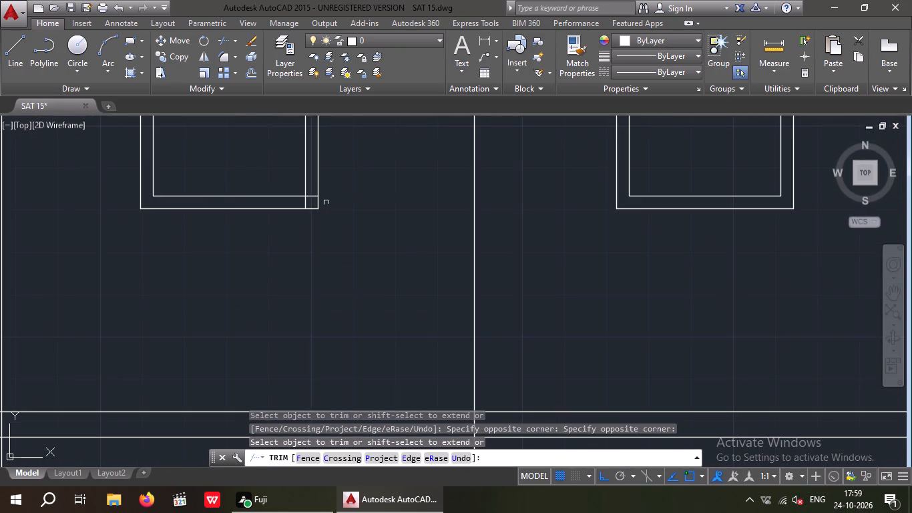
scroll(310, 200, up, 4)
drag(322, 206, 310, 191)
click(304, 137)
drag(308, 200, 256, 245)
drag(253, 242, 262, 242)
Trim the overlapping frame lines at both upper corners of the top floor's right-column large window.
scroll(277, 218, down, 4)
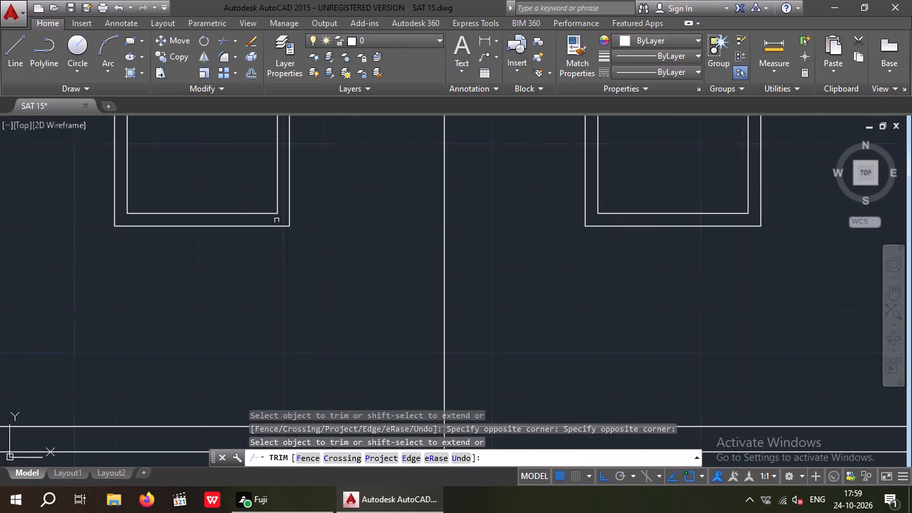
middle_drag(323, 281, 307, 355)
scroll(351, 237, down, 3)
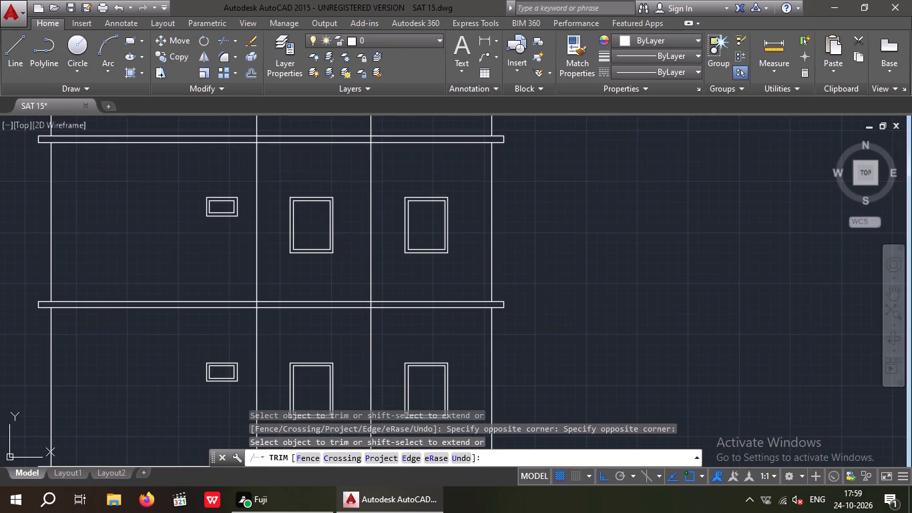
middle_drag(339, 244, 304, 380)
scroll(373, 169, up, 4)
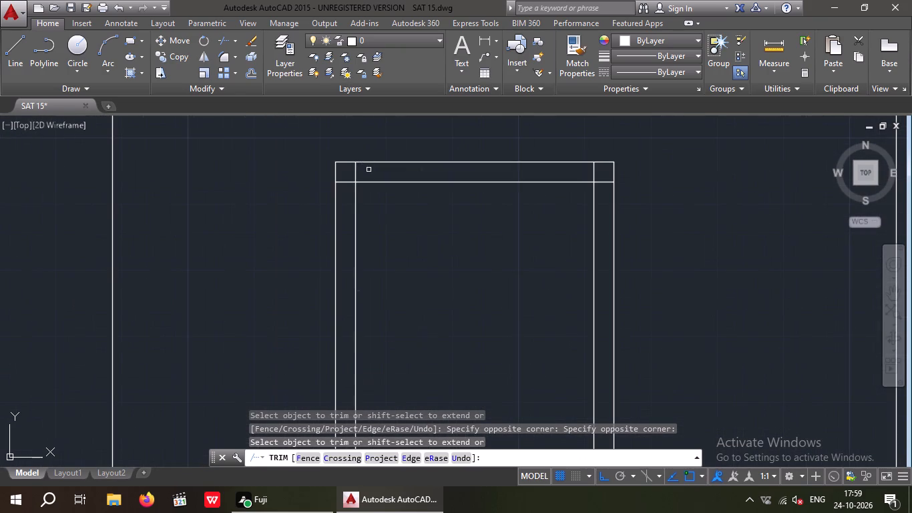
scroll(350, 174, up, 3)
drag(394, 138, 337, 179)
click(336, 177)
drag(338, 217, 326, 198)
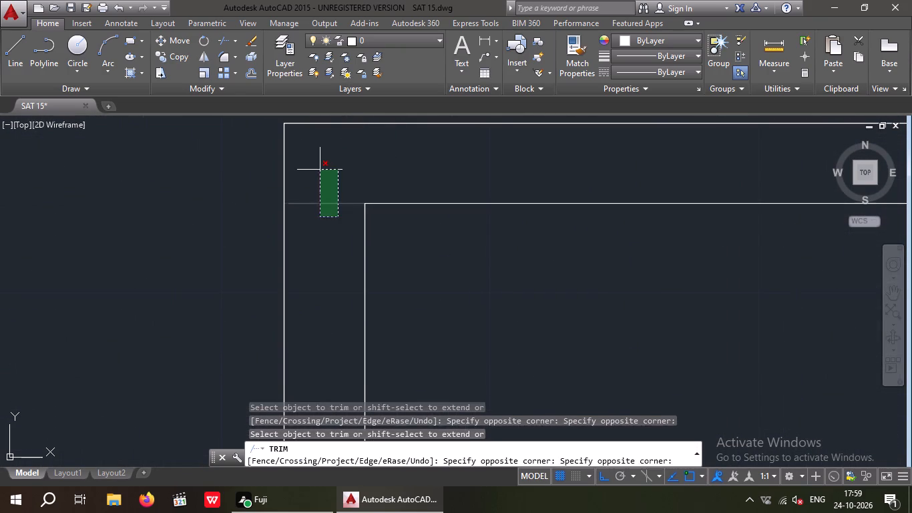
click(320, 170)
scroll(324, 170, down, 5)
scroll(429, 165, up, 4)
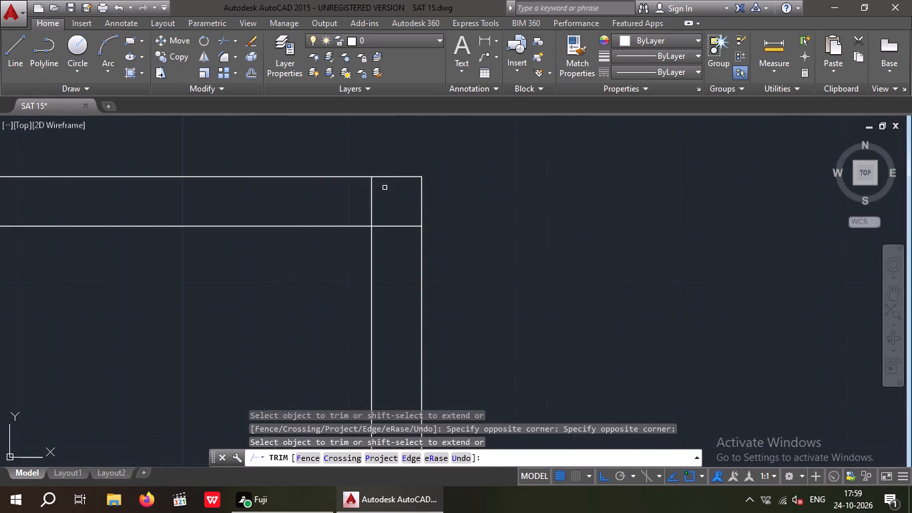
drag(385, 188, 358, 214)
click(357, 214)
drag(397, 244, 389, 221)
drag(381, 184, 379, 191)
Trim the overlapping frame lines at both lower corners of the top floor's right-column large window.
scroll(385, 200, down, 5)
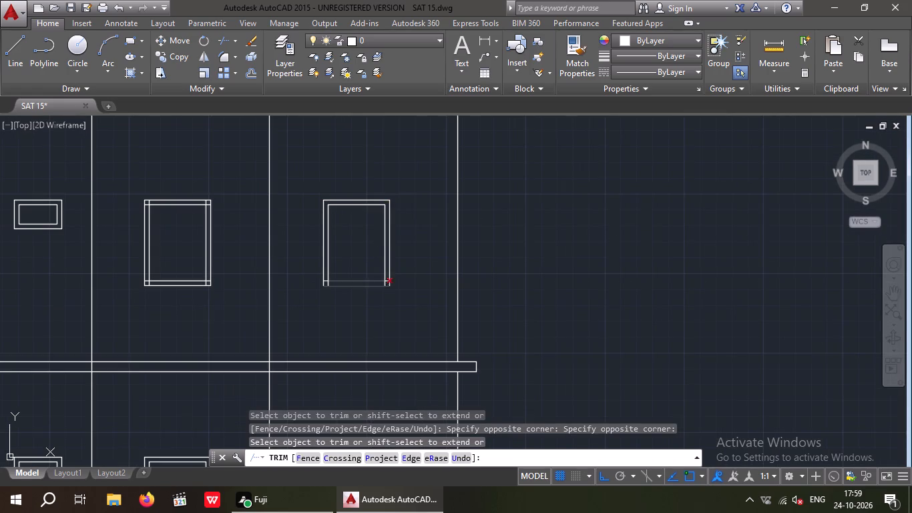
scroll(386, 290, up, 5)
drag(383, 212, 343, 229)
drag(336, 232, 353, 234)
drag(401, 221, 393, 206)
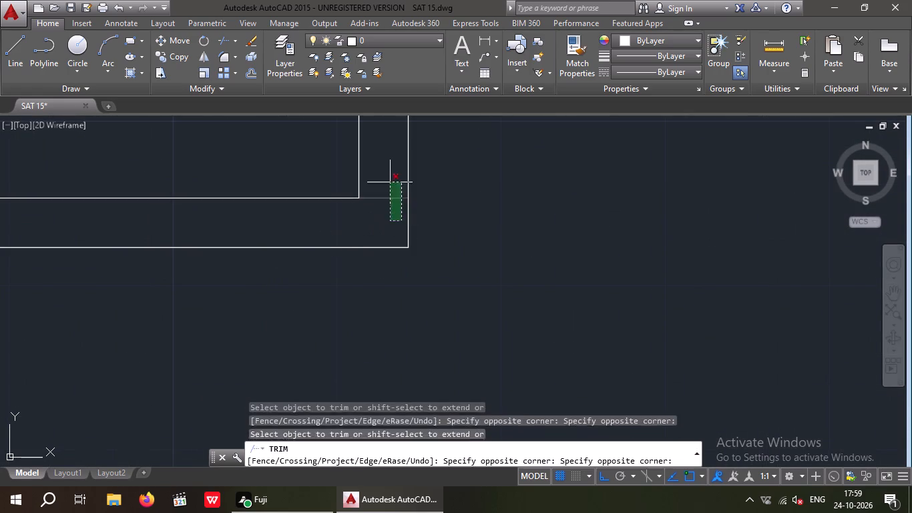
click(390, 182)
scroll(381, 188, down, 3)
scroll(228, 188, up, 3)
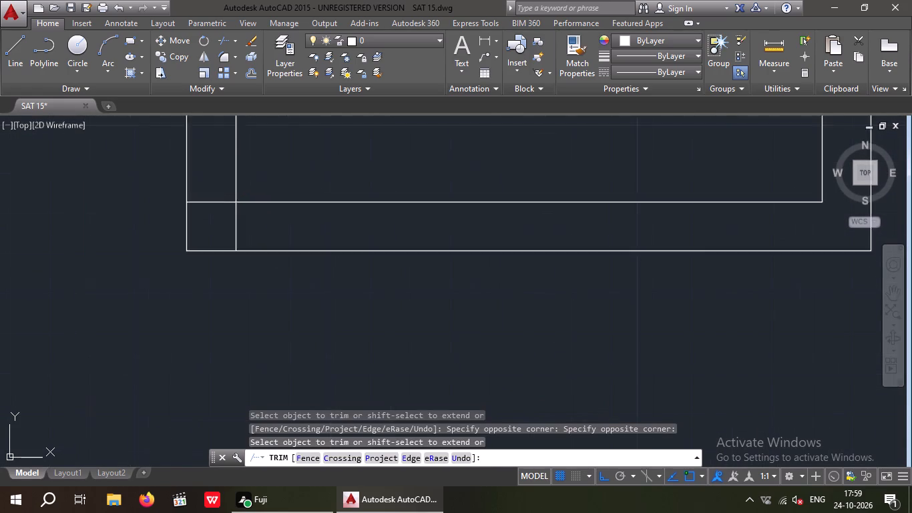
scroll(230, 195, up, 1)
drag(263, 228, 222, 252)
click(223, 252)
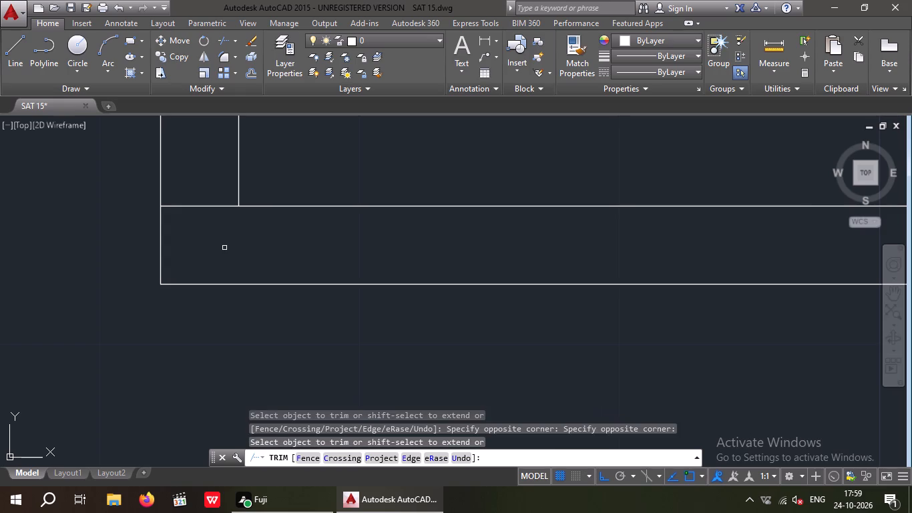
drag(223, 243, 211, 235)
click(196, 185)
Trim the overlapping frame lines at both lower corners of the top floor's left-column large window.
scroll(202, 187, up, 1)
scroll(204, 190, down, 5)
middle_drag(221, 238, 294, 254)
scroll(292, 252, down, 3)
middle_drag(284, 264, 342, 271)
scroll(242, 256, up, 4)
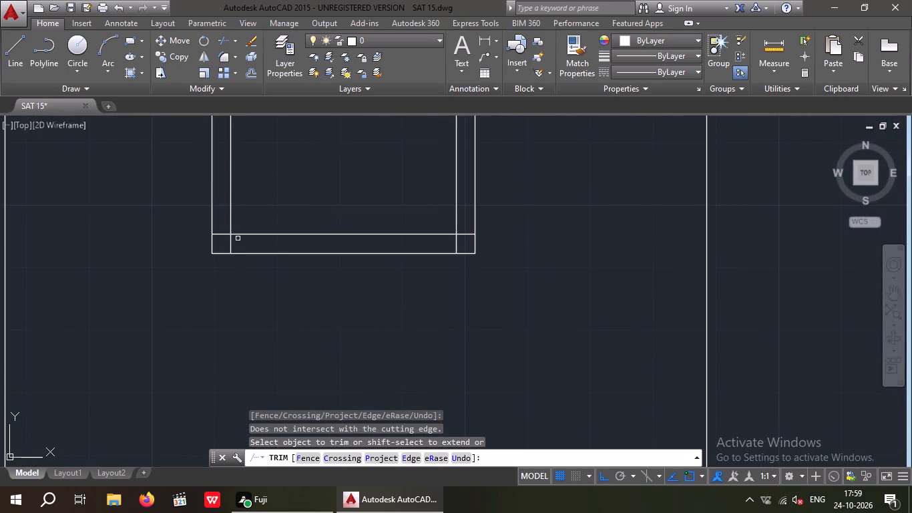
scroll(232, 242, up, 4)
drag(248, 241, 188, 277)
click(188, 277)
drag(194, 251, 113, 188)
drag(105, 152, 110, 158)
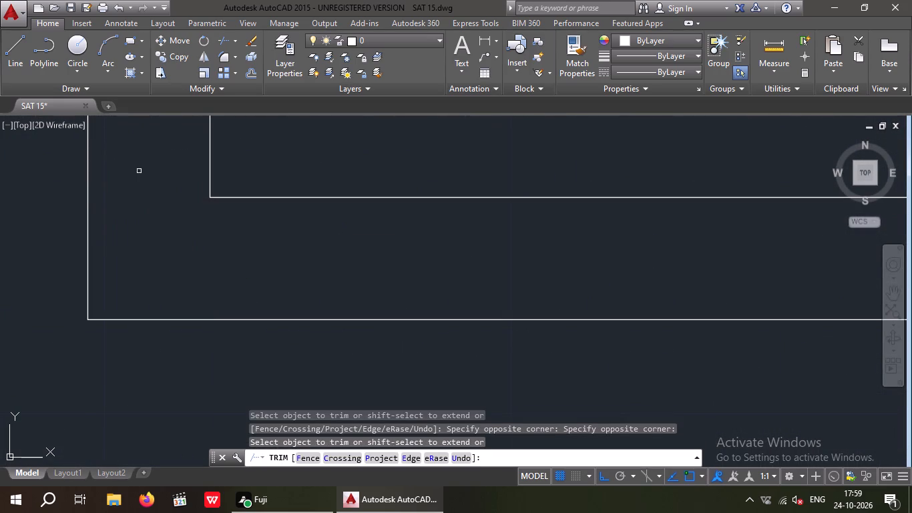
scroll(140, 174, down, 5)
scroll(285, 186, up, 4)
scroll(342, 226, up, 2)
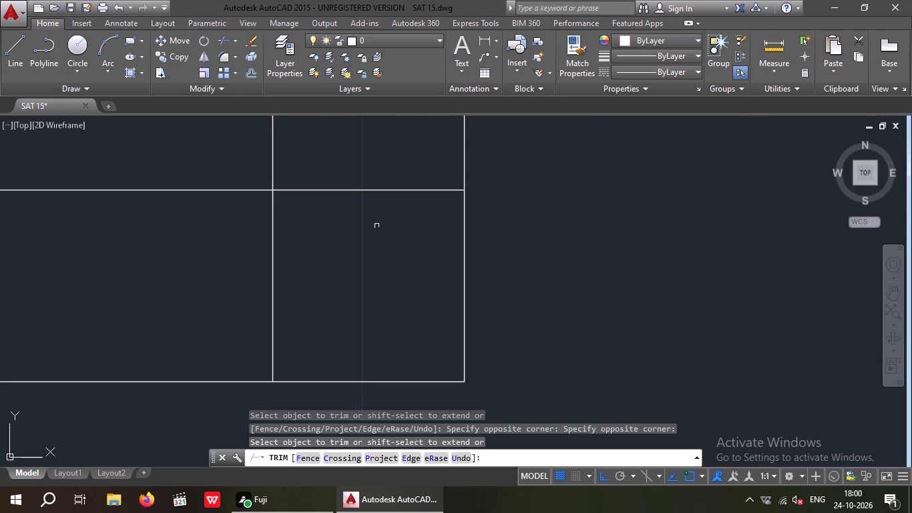
drag(396, 224, 386, 215)
click(358, 168)
drag(347, 226, 265, 276)
click(257, 278)
Trim the overlapping frame lines at both upper corners of the top floor's left-column large window and end trimming.
scroll(296, 250, down, 5)
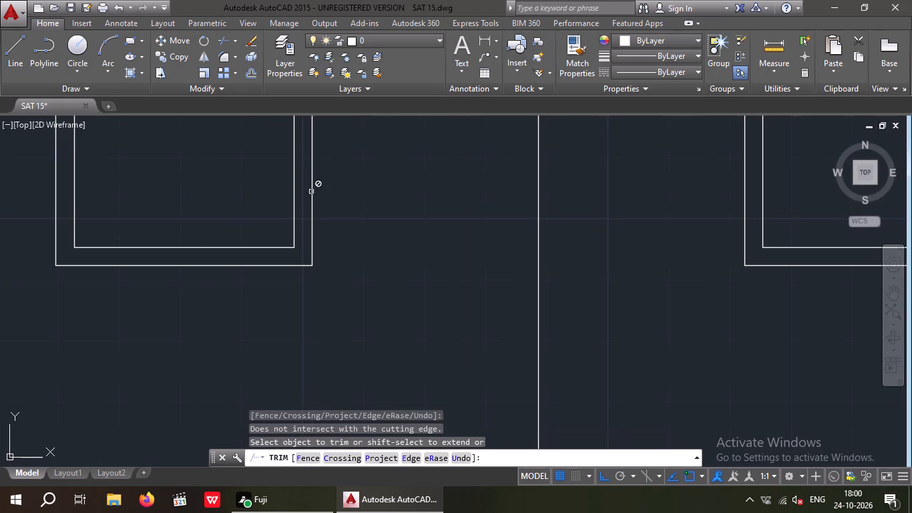
scroll(310, 191, down, 3)
middle_drag(281, 148, 291, 218)
scroll(261, 190, up, 3)
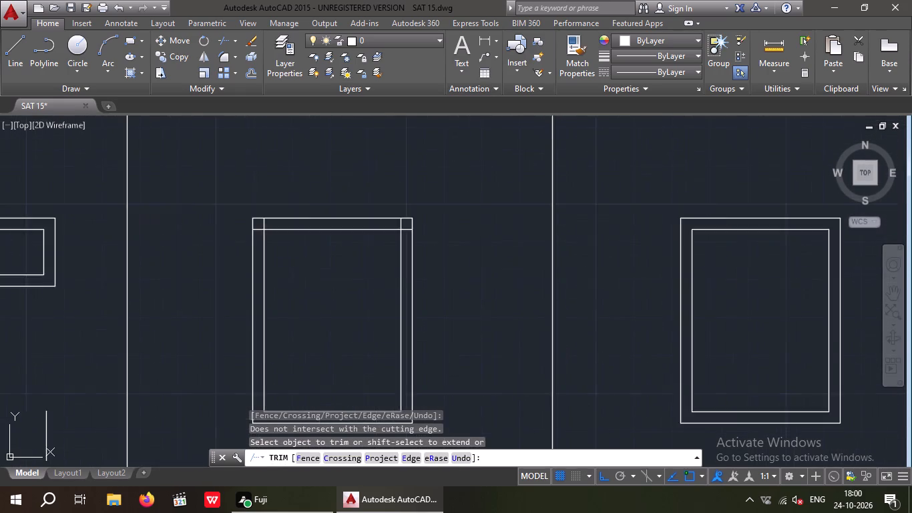
scroll(260, 188, up, 1)
scroll(260, 286, up, 3)
drag(304, 257, 243, 281)
click(243, 281)
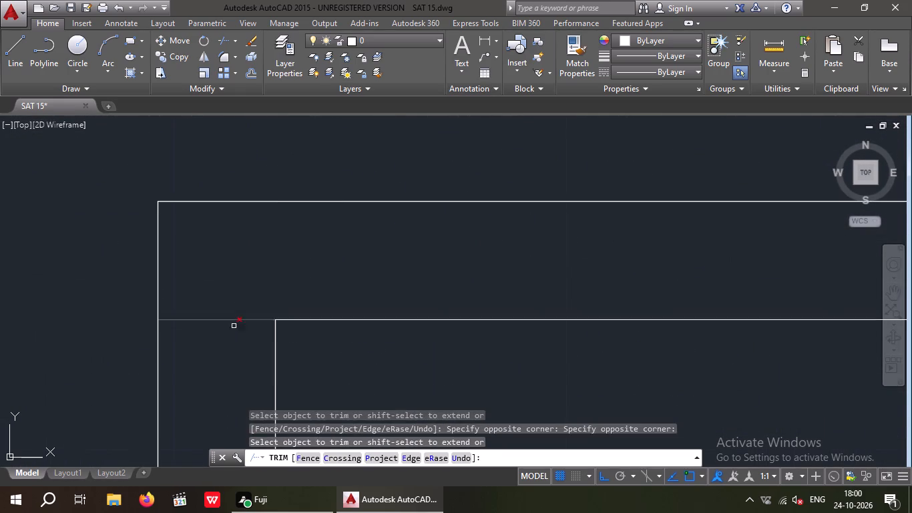
drag(228, 333, 212, 283)
click(211, 271)
scroll(231, 220, down, 4)
scroll(453, 226, up, 4)
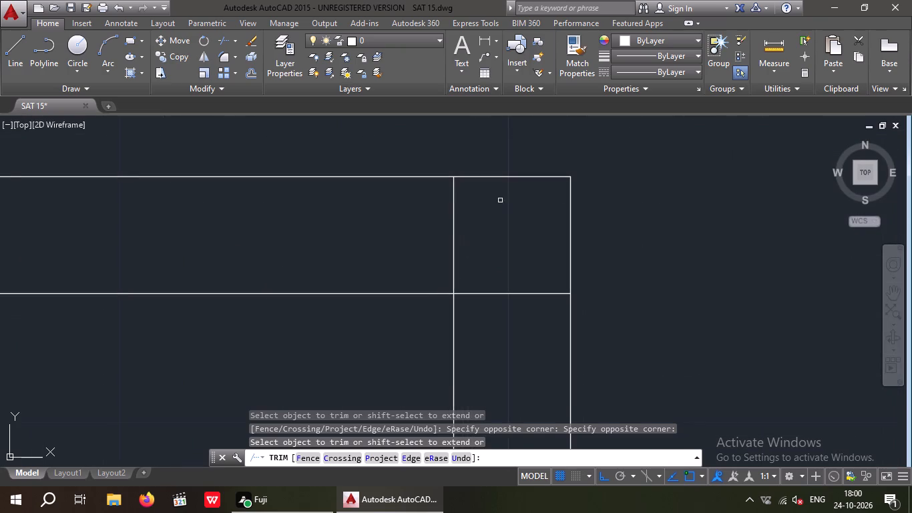
drag(484, 207, 408, 246)
click(408, 244)
drag(507, 315, 483, 250)
click(485, 218)
scroll(497, 219, down, 5)
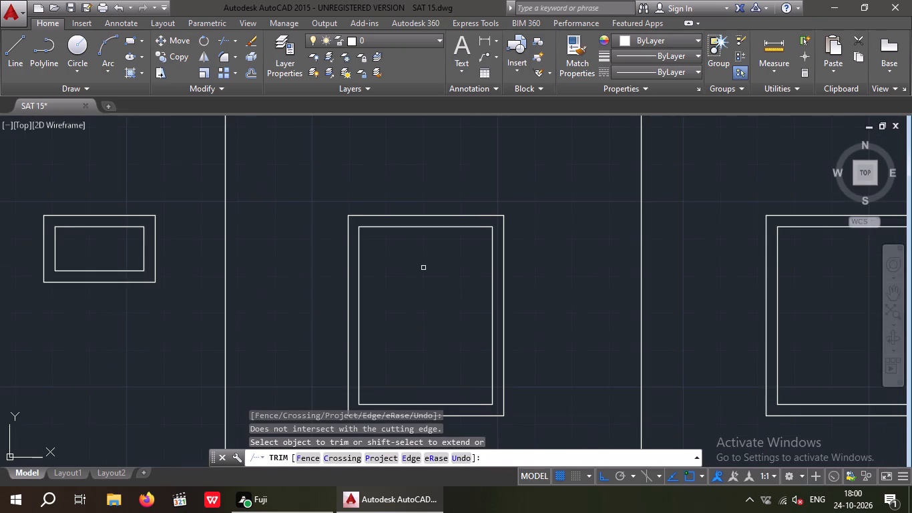
middle_drag(423, 267, 403, 233)
scroll(407, 226, down, 3)
middle_drag(501, 247, 405, 254)
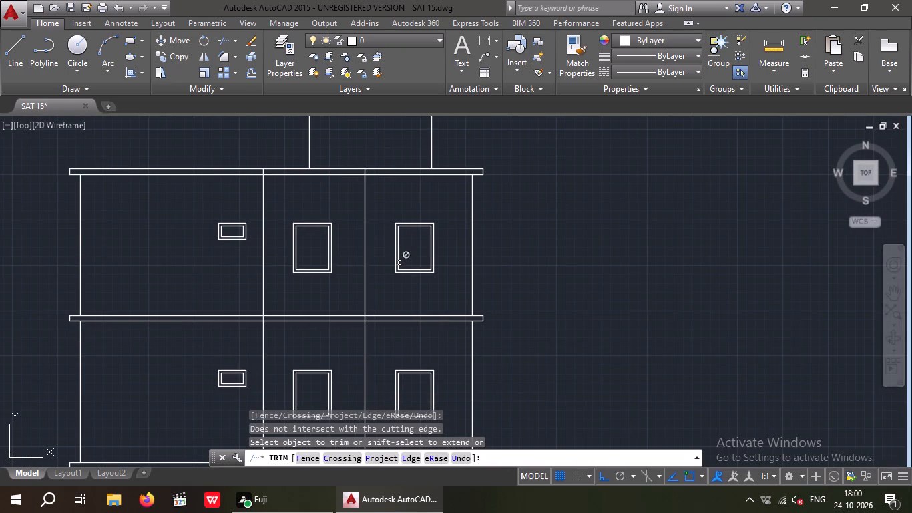
key(Escape)
key(Escape)
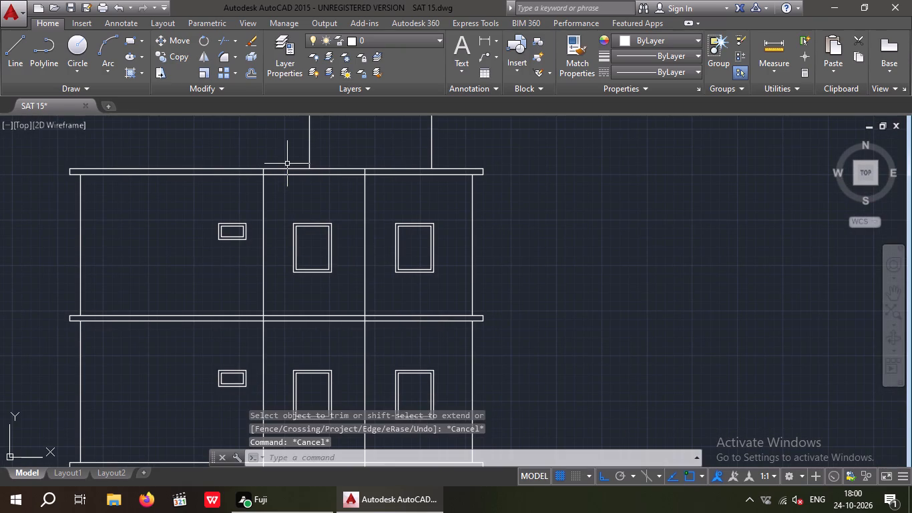
Trim the two inner vertical wall lines where they cross the roof slab band above the top floor.
key(t)
key(r)
key(space)
key(space)
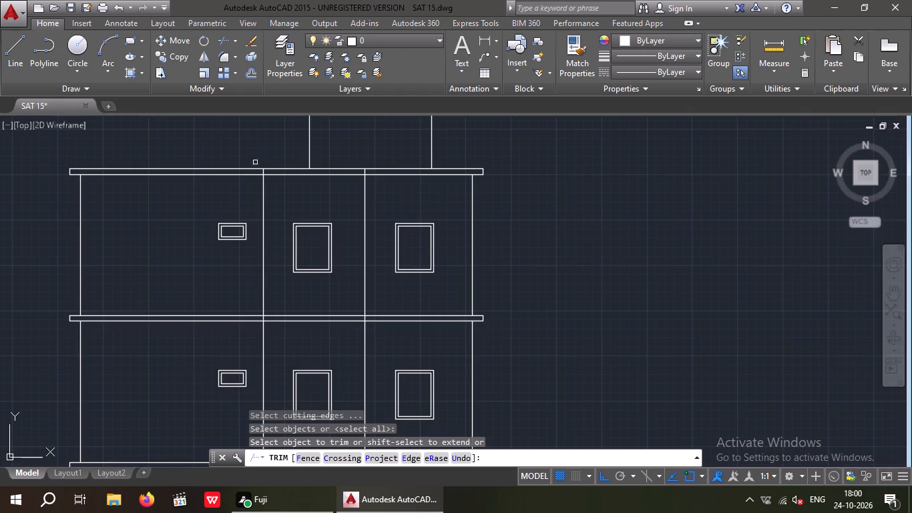
scroll(254, 164, up, 4)
scroll(303, 211, up, 2)
drag(314, 192, 231, 219)
click(231, 219)
scroll(260, 202, down, 5)
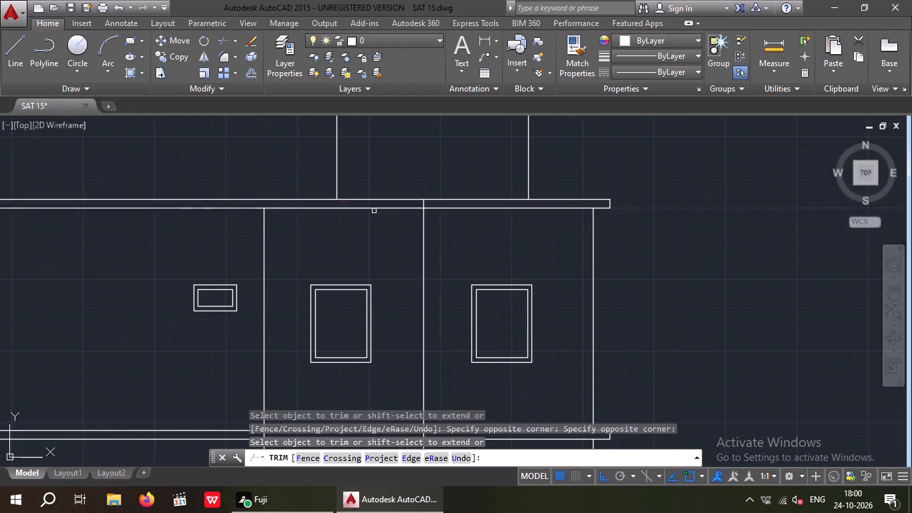
scroll(422, 204, up, 3)
drag(436, 200, 378, 207)
click(378, 207)
scroll(397, 186, down, 4)
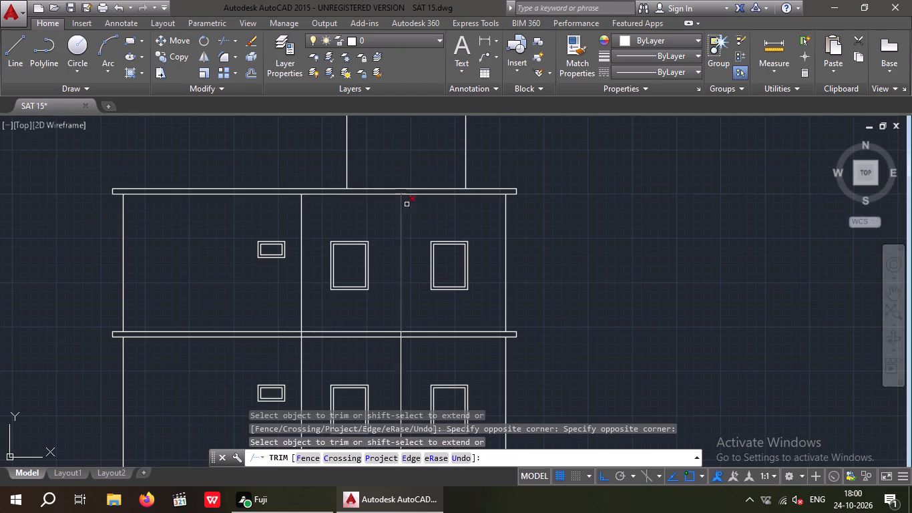
Trim the two inner vertical wall lines where they cross the slab band directly below the top floor.
middle_drag(433, 216, 475, 132)
scroll(349, 247, up, 5)
drag(312, 265, 278, 267)
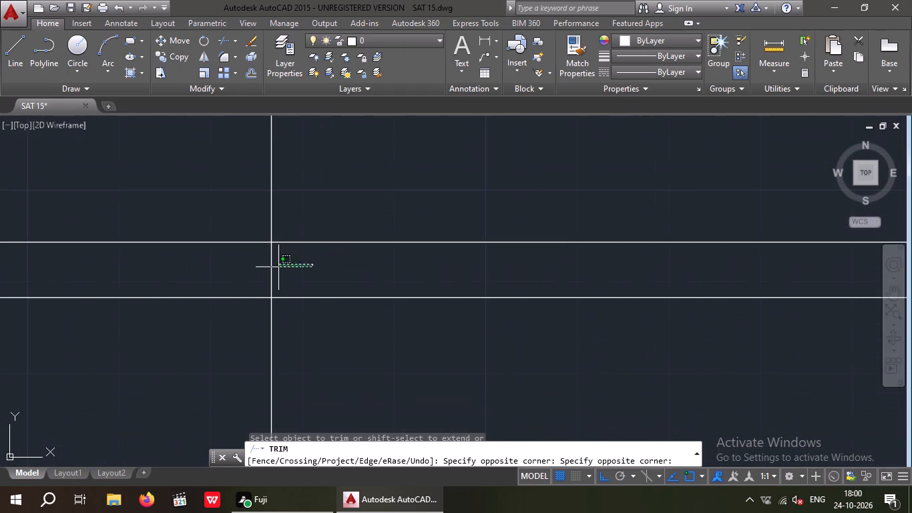
drag(278, 267, 222, 263)
click(217, 264)
scroll(235, 256, down, 4)
scroll(392, 259, up, 3)
drag(435, 250, 376, 265)
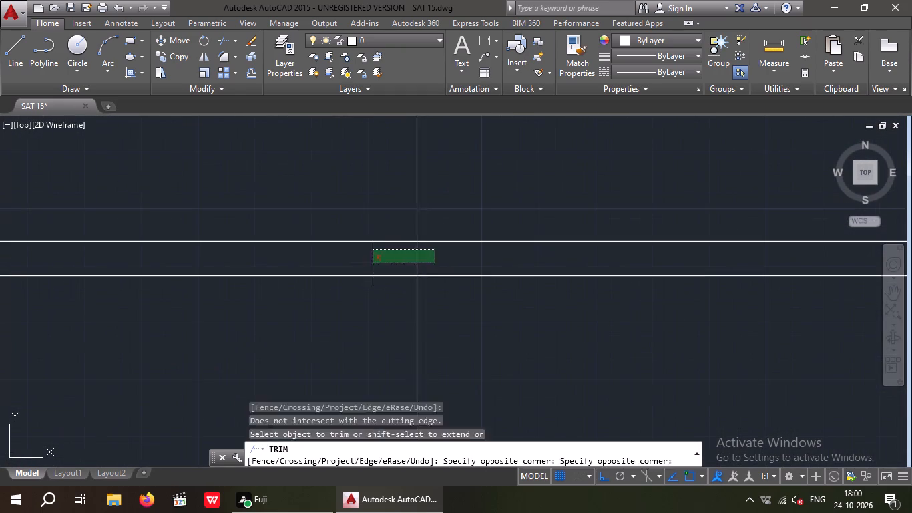
click(373, 263)
scroll(396, 244, down, 4)
Trim the two inner vertical wall lines inside the slab band below the second-highest floor and end trimming.
middle_drag(409, 251, 423, 224)
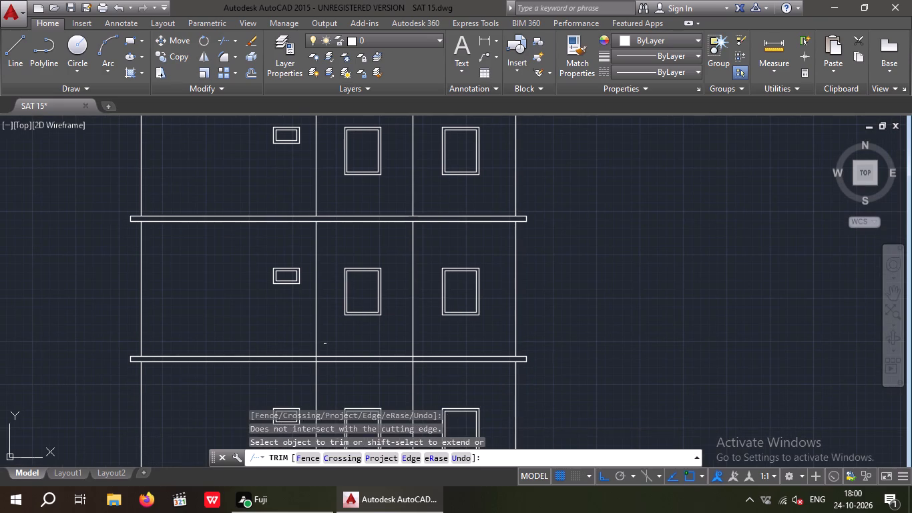
scroll(318, 361, up, 5)
drag(315, 353, 212, 372)
drag(212, 372, 220, 367)
scroll(240, 335, down, 4)
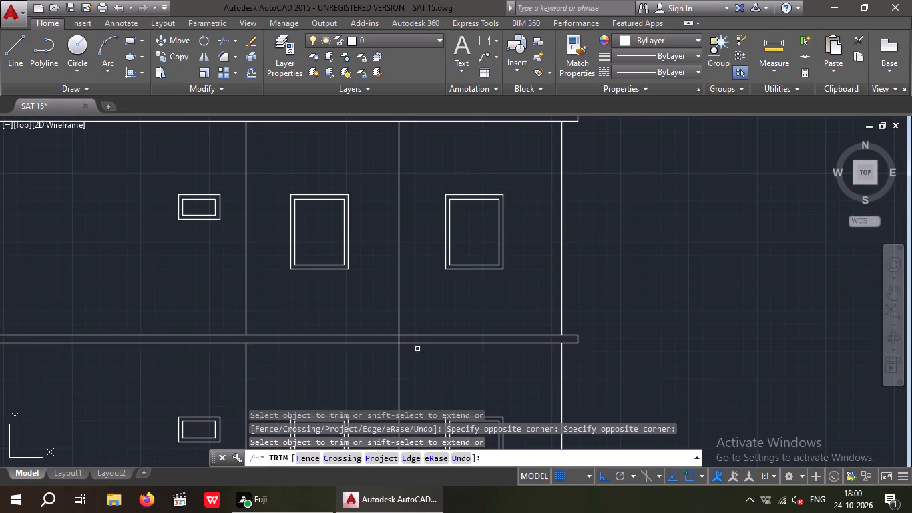
scroll(381, 338, up, 4)
drag(509, 345, 422, 370)
click(424, 365)
scroll(441, 341, down, 4)
middle_drag(424, 377, 437, 342)
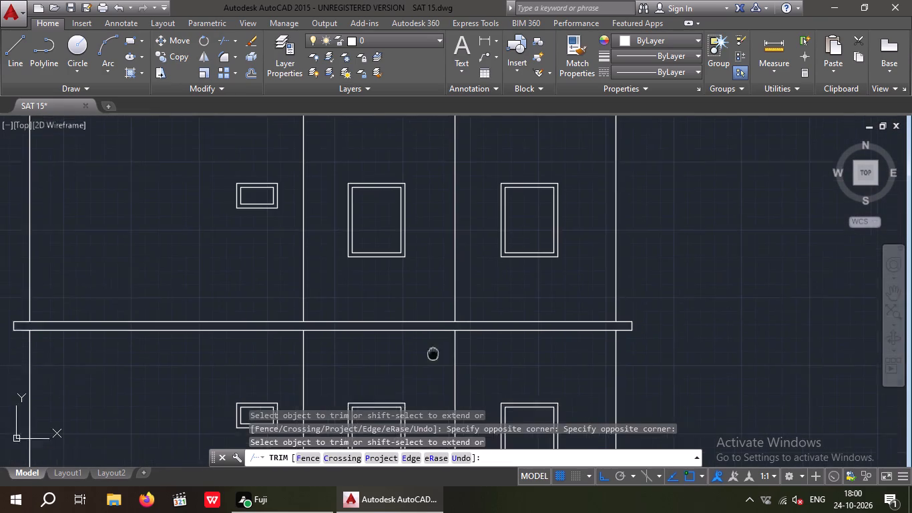
middle_drag(437, 342, 449, 297)
scroll(449, 298, down, 3)
scroll(416, 343, up, 3)
scroll(425, 294, down, 1)
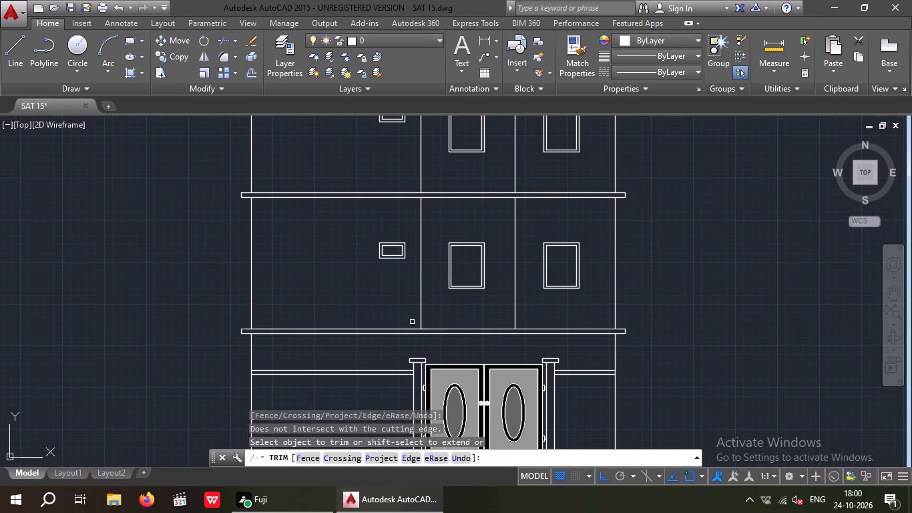
middle_click(408, 331)
key(Escape)
key(Escape)
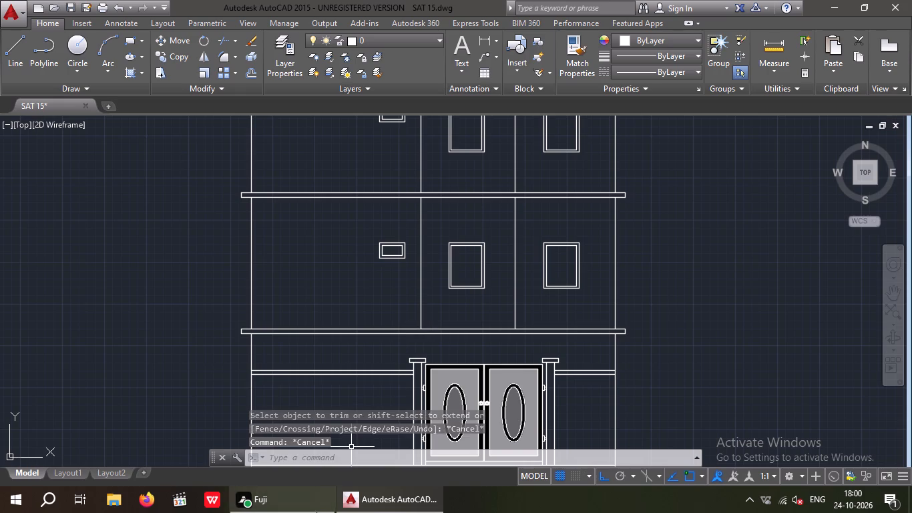
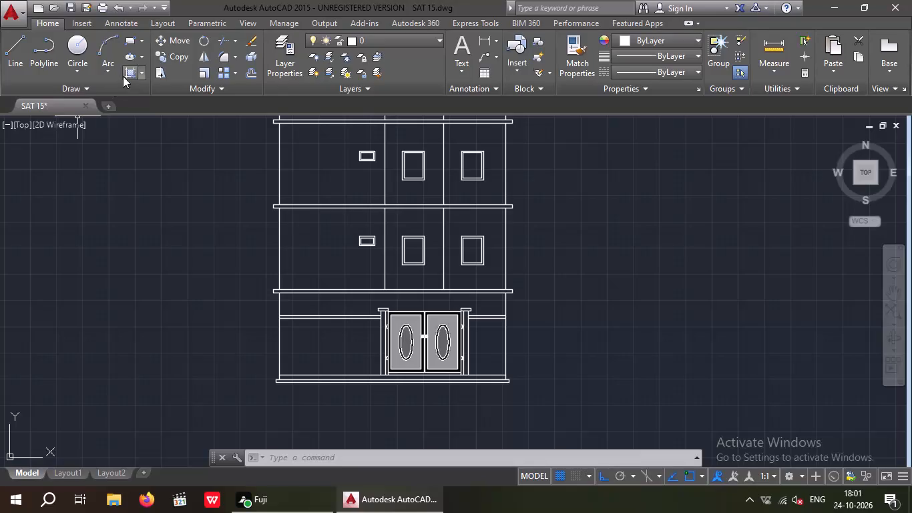
Hatch the three slab bands between the floors, from above the entrance upward, with a solid fill in colour 99,100,102.
click(132, 71)
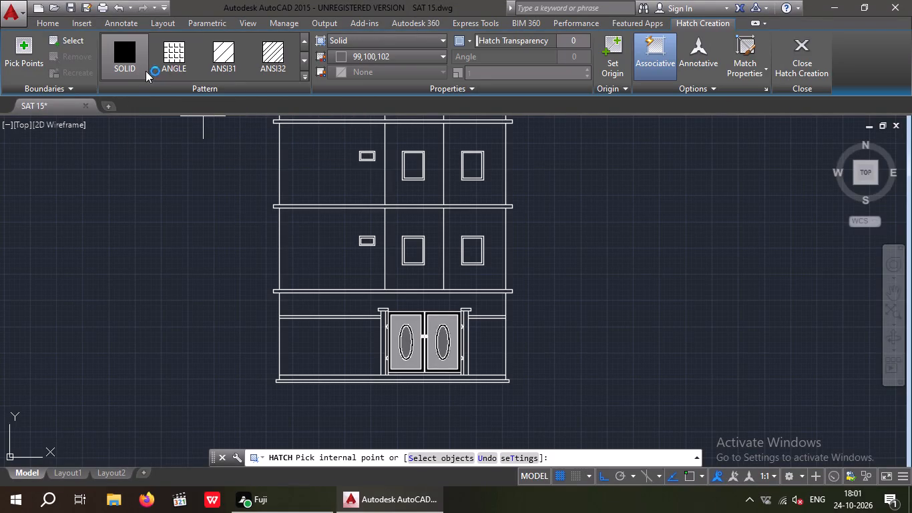
click(375, 55)
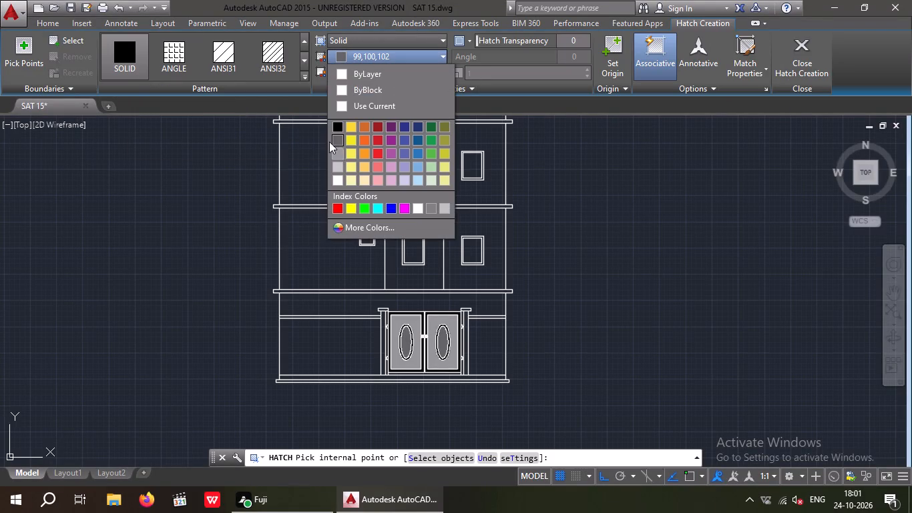
click(334, 139)
scroll(269, 281, up, 3)
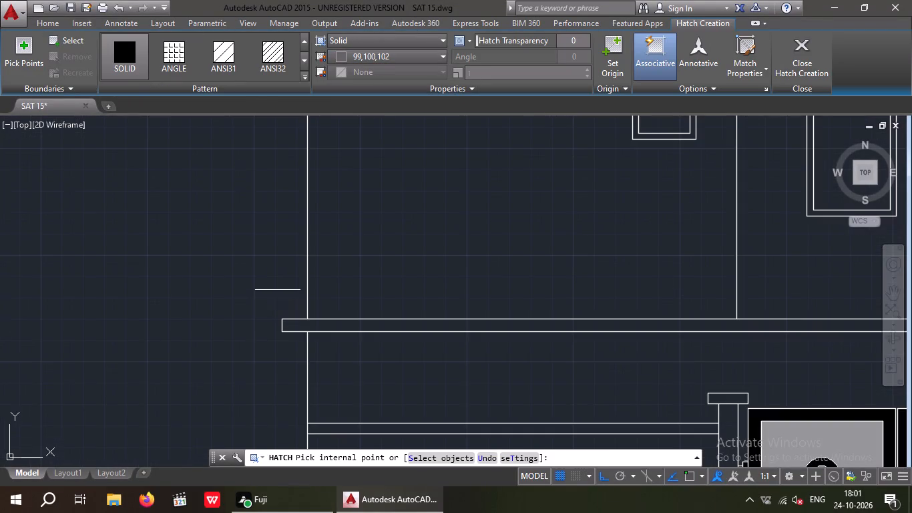
click(306, 329)
scroll(354, 246, down, 2)
middle_drag(354, 247, 304, 374)
click(280, 208)
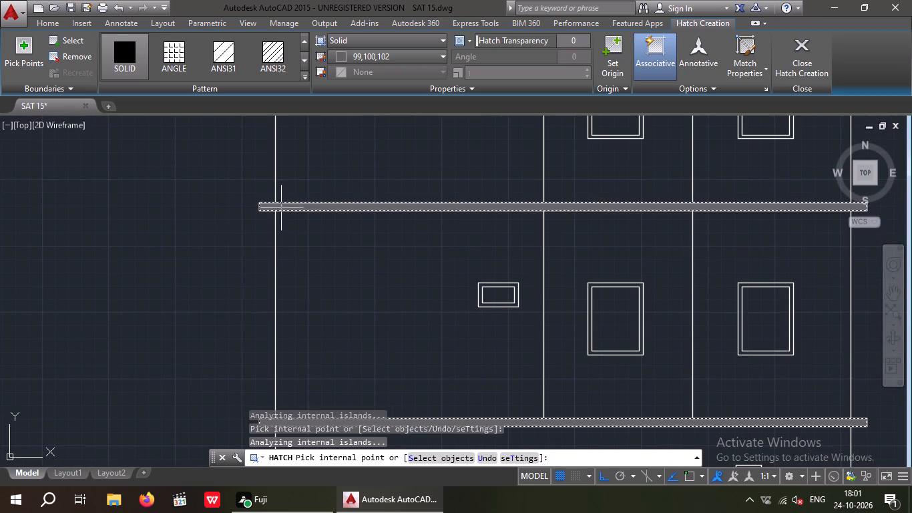
scroll(290, 212, down, 3)
middle_drag(314, 244, 304, 337)
scroll(266, 267, up, 3)
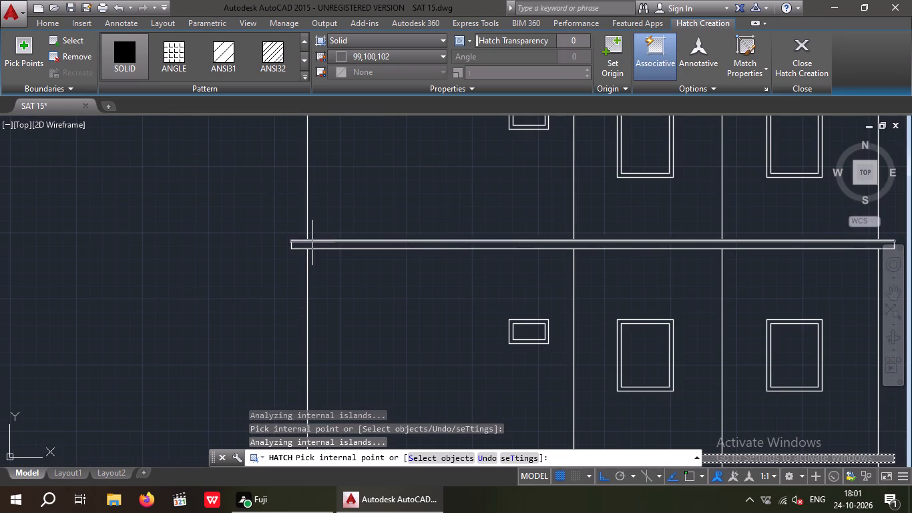
click(311, 246)
Fill the main roof slab and the small rooftop room's roof slab with the same solid grey hatch and end hatching.
scroll(340, 216, down, 1)
middle_drag(340, 216, 289, 341)
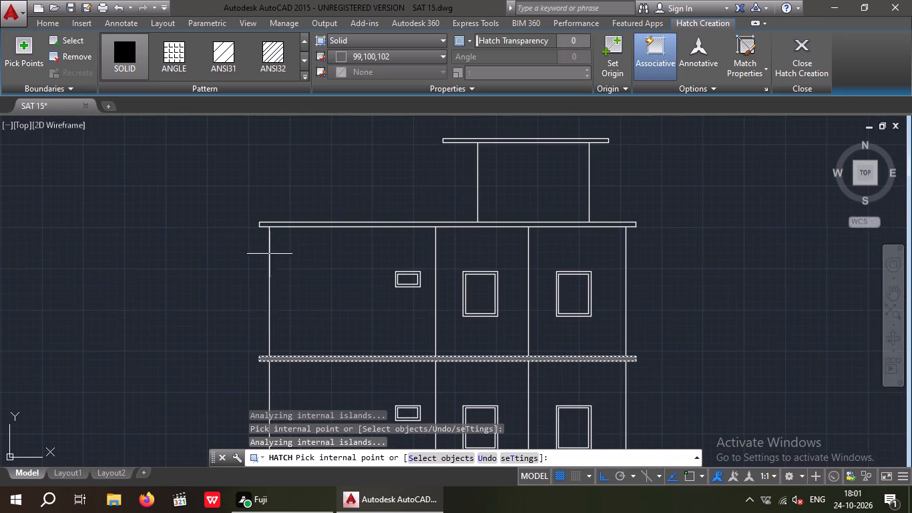
scroll(269, 224, up, 2)
click(268, 225)
scroll(279, 219, down, 3)
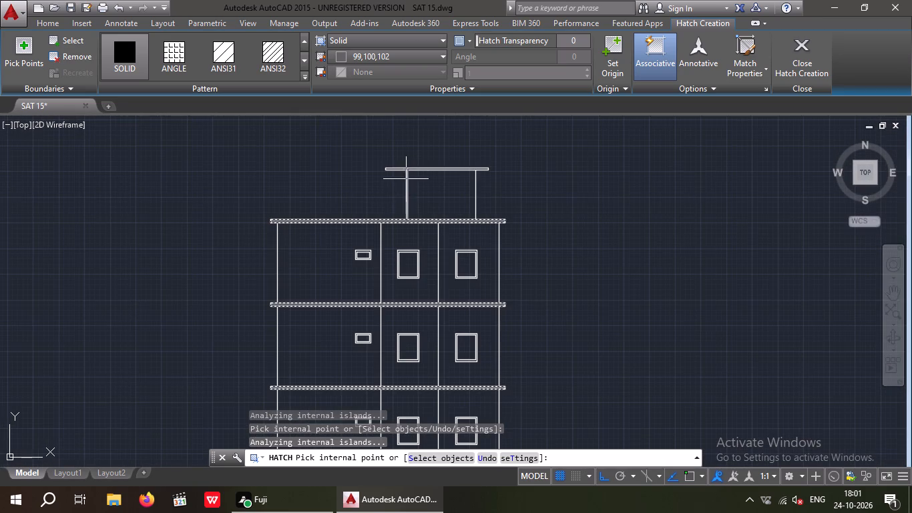
scroll(405, 168, up, 3)
click(375, 172)
scroll(372, 174, down, 2)
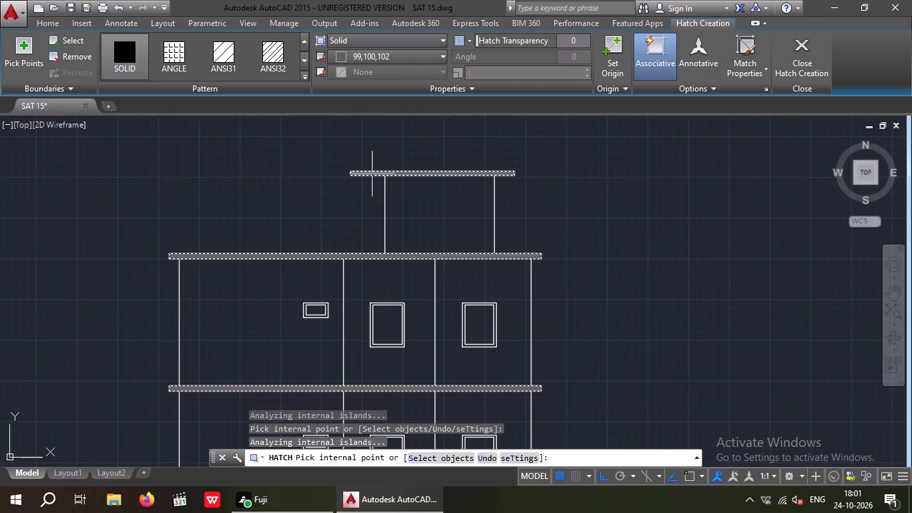
middle_drag(314, 212, 320, 168)
scroll(315, 175, down, 1)
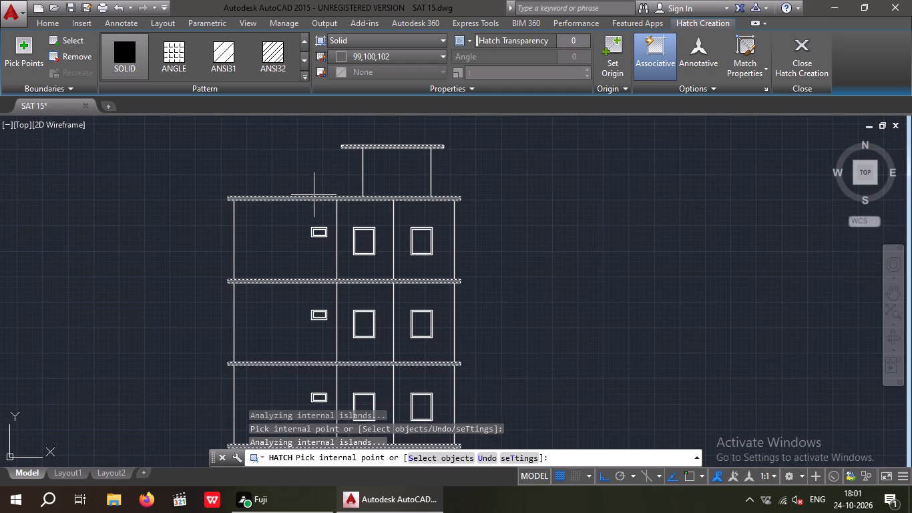
middle_drag(310, 192, 309, 180)
key(Escape)
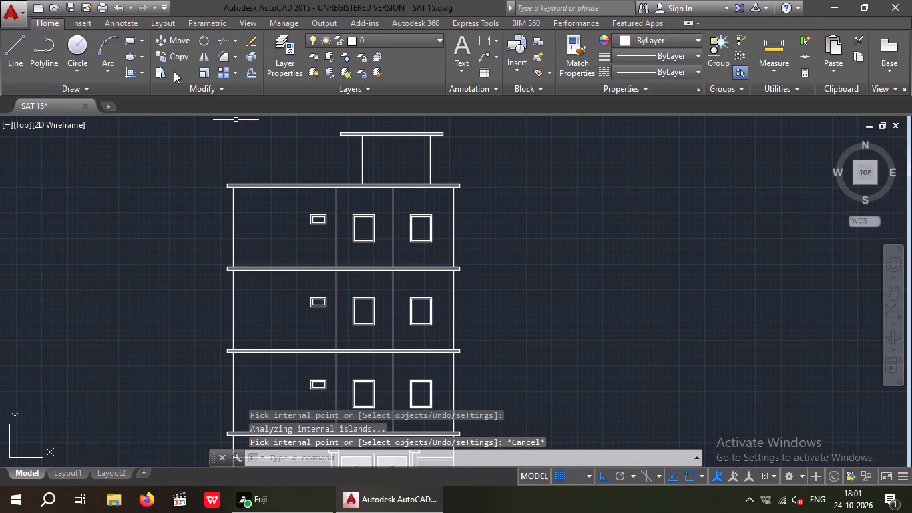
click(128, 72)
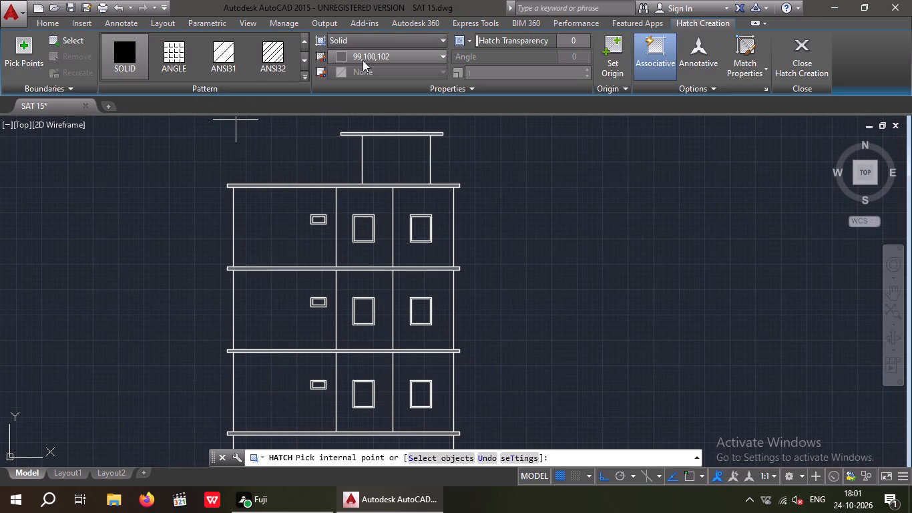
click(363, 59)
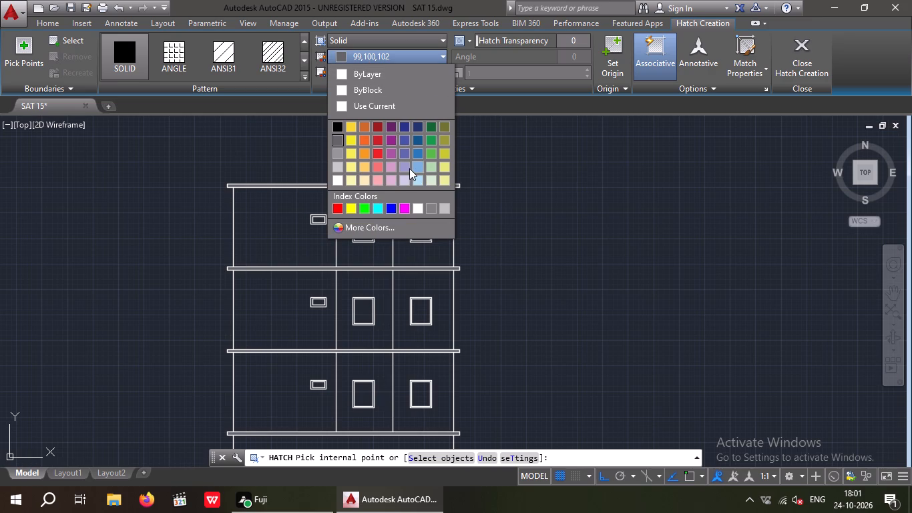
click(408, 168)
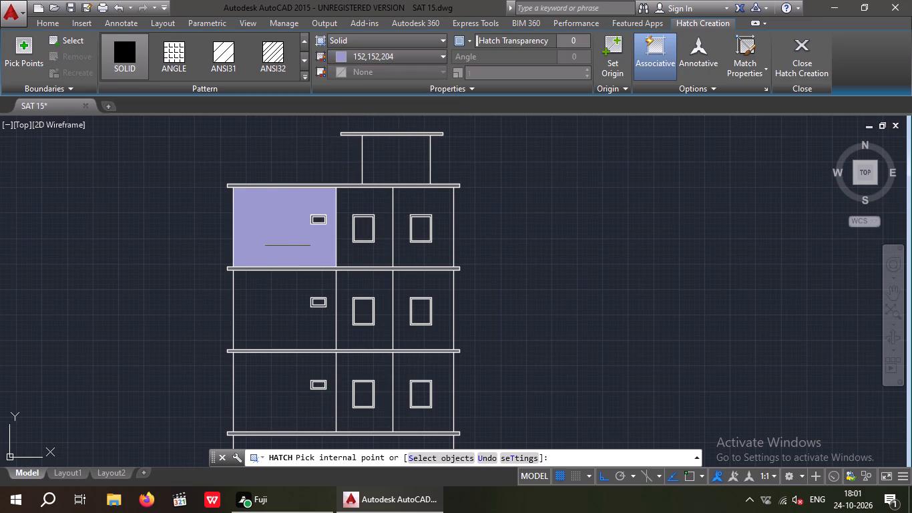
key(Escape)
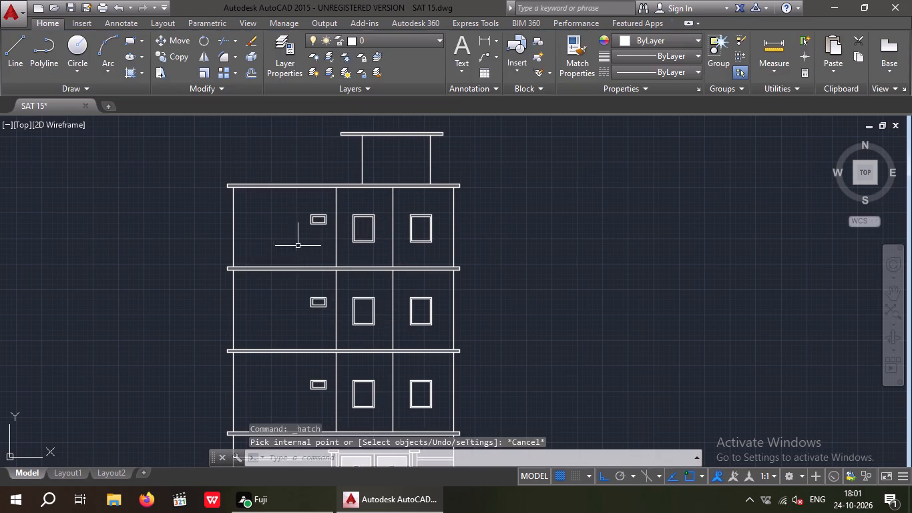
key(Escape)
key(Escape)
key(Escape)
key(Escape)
Draw a vertical centre line between the inner frame midpoints of the top floor's small window.
key(l)
key(space)
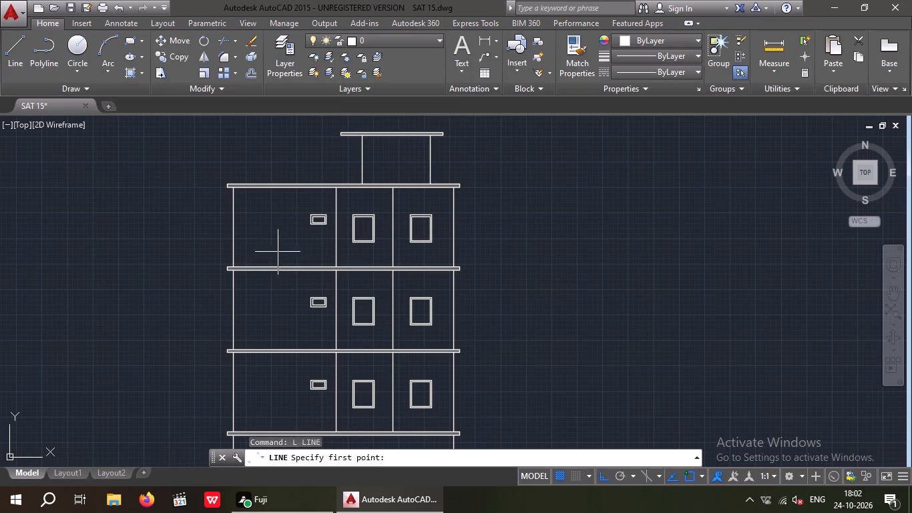
scroll(322, 212, up, 4)
drag(289, 242, 289, 249)
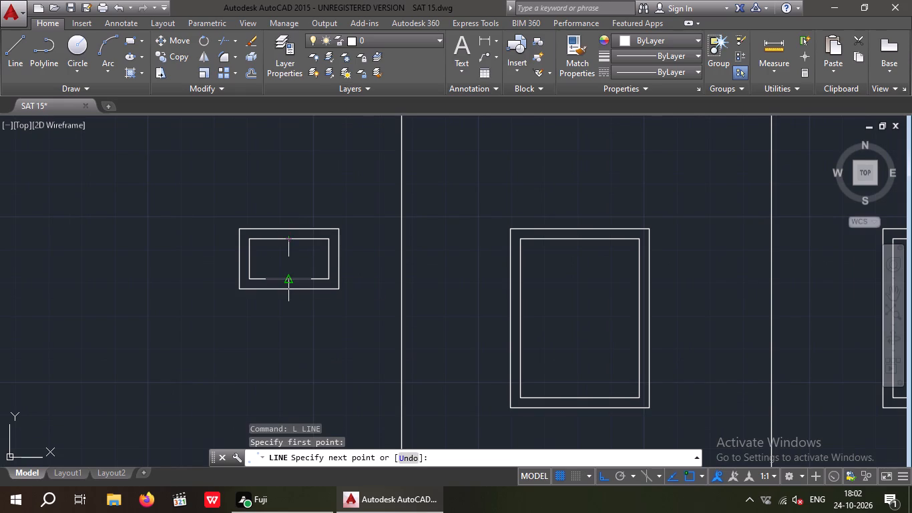
click(290, 278)
key(space)
Draw vertical centre lines between the inner frame midpoints of the top floor's two large windows.
scroll(357, 228, down, 1)
key(space)
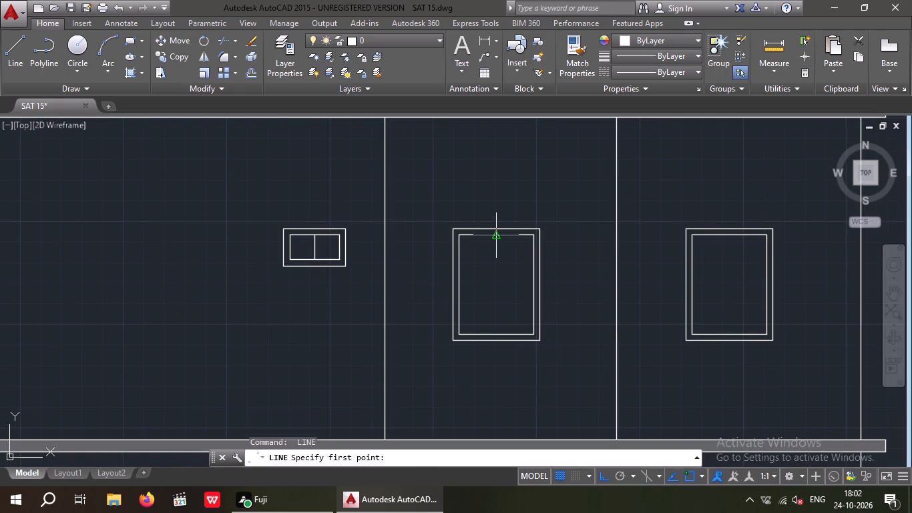
drag(496, 238, 495, 256)
click(500, 331)
key(space)
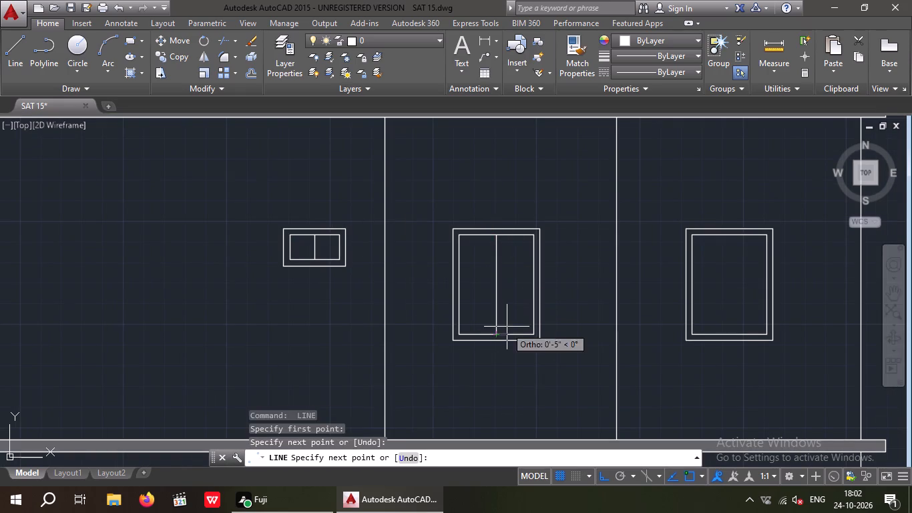
middle_drag(520, 278, 342, 226)
key(space)
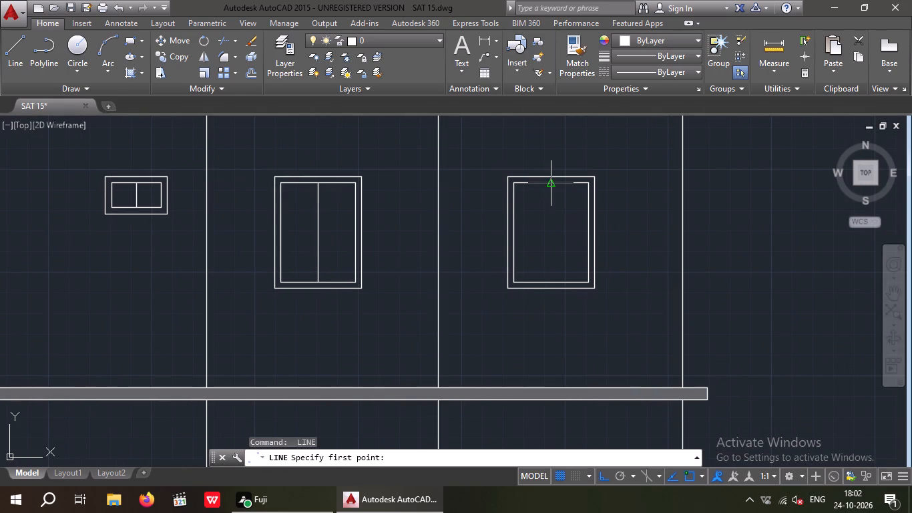
drag(548, 182, 555, 208)
click(549, 279)
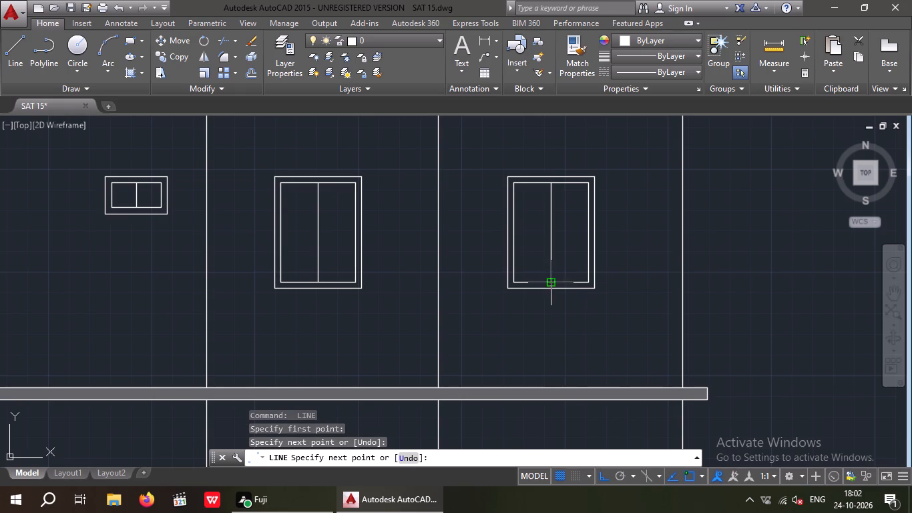
key(space)
Draw vertical centre lines between the inner frame midpoints of the second-highest floor's two large windows.
middle_drag(517, 317, 518, 250)
scroll(509, 270, down, 3)
scroll(465, 321, up, 2)
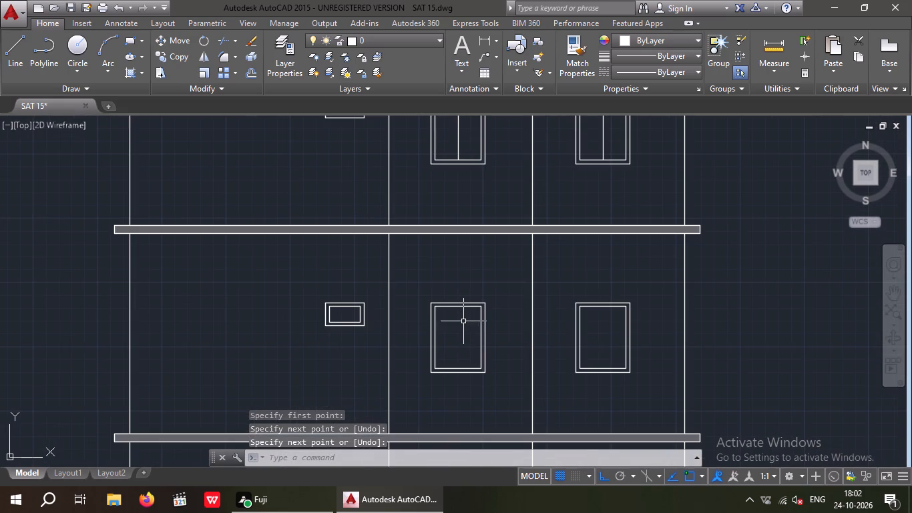
key(space)
drag(459, 308, 460, 331)
click(457, 367)
key(space)
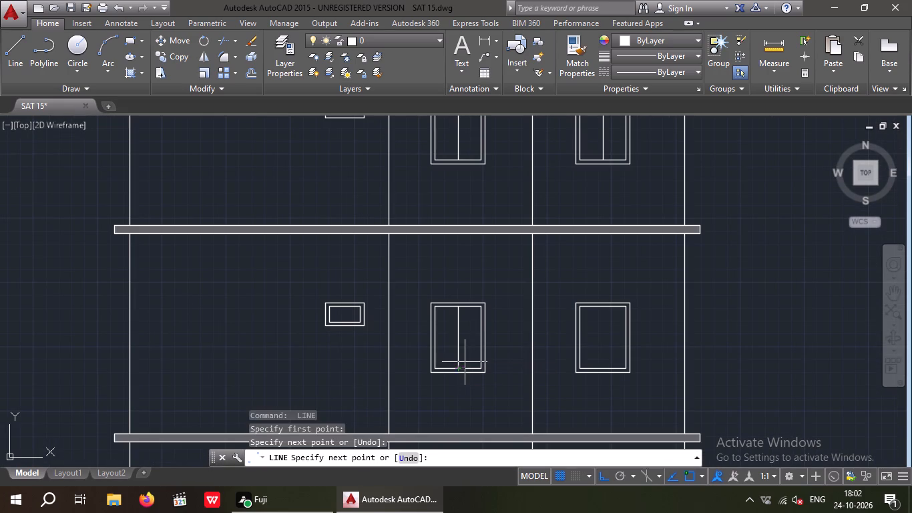
key(space)
drag(606, 308, 611, 327)
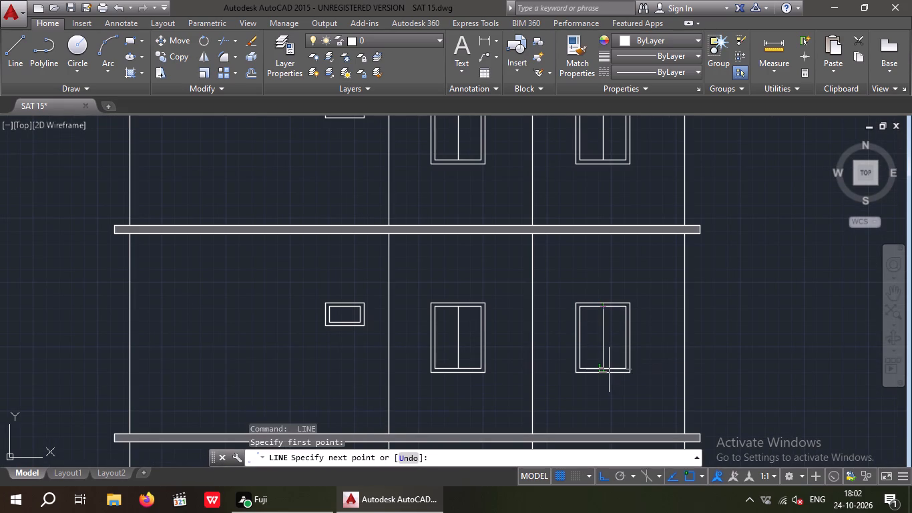
click(608, 368)
key(space)
Draw a vertical centre line between the inner frame midpoints of the second-highest floor's small window.
middle_drag(541, 335, 552, 250)
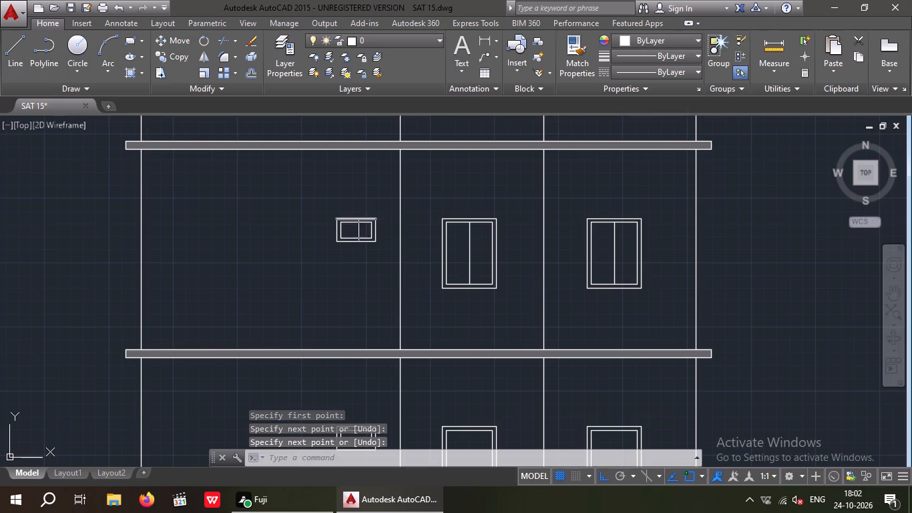
scroll(355, 218, up, 1)
key(space)
drag(358, 226, 358, 232)
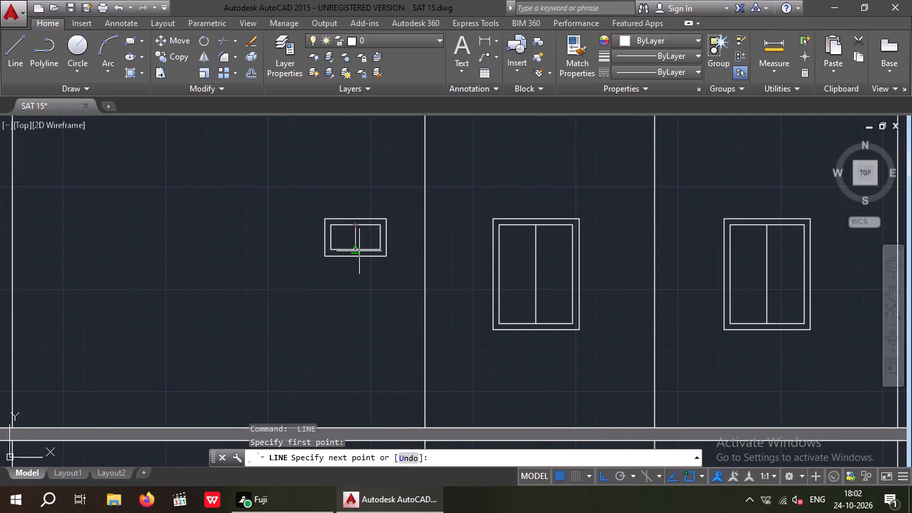
click(359, 251)
key(space)
Draw a vertical centre line inside the inner frame of the small window on the floor directly above the entrance level.
scroll(373, 186, down, 2)
scroll(379, 328, up, 2)
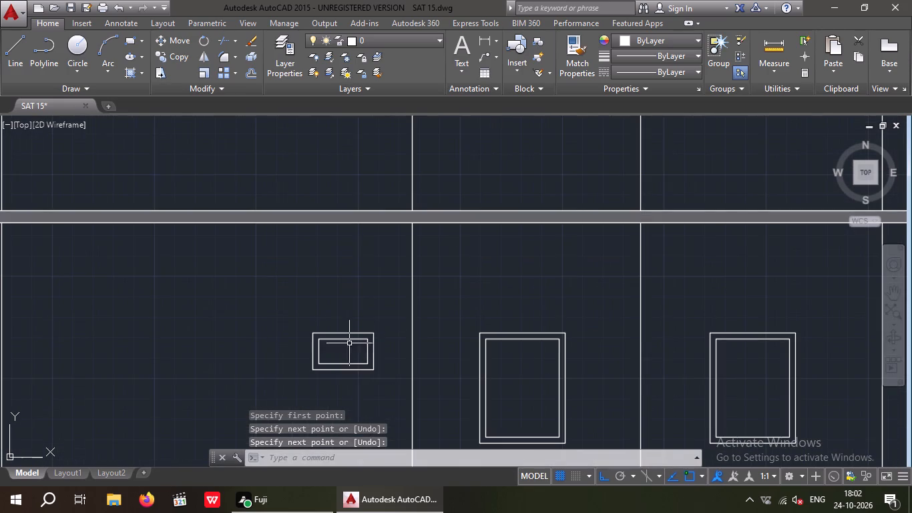
key(space)
drag(343, 340, 344, 353)
click(345, 359)
key(space)
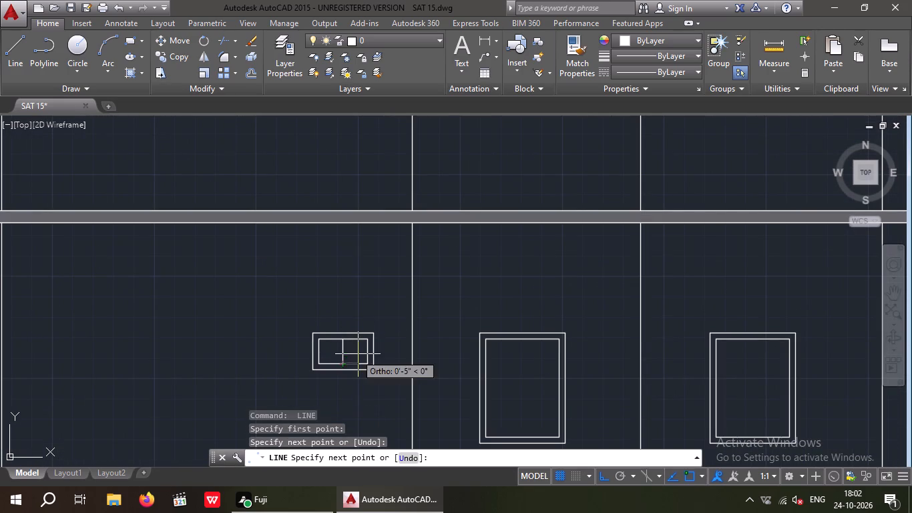
Draw vertical centre lines inside the two large windows on the floor directly above the entrance level and end the Line command.
middle_drag(391, 328, 333, 246)
scroll(330, 241, down, 2)
key(space)
scroll(399, 257, up, 2)
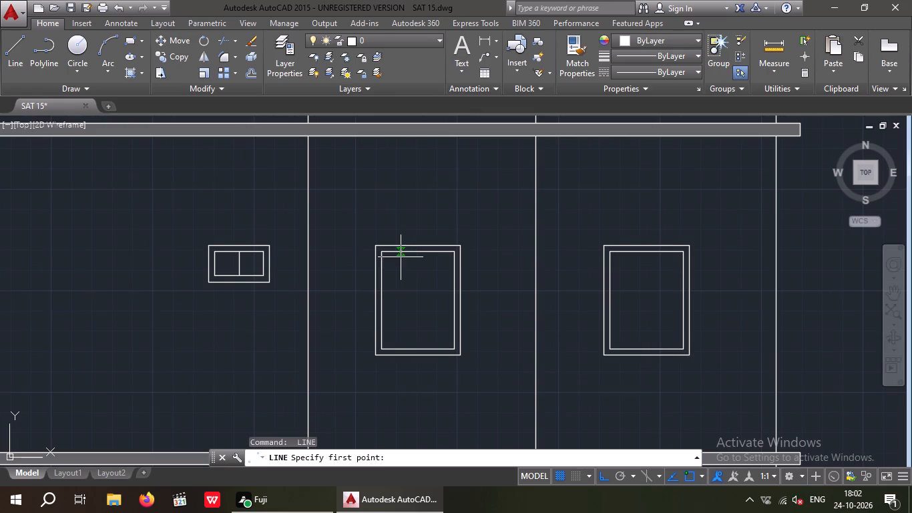
drag(417, 251, 417, 259)
click(417, 345)
key(space)
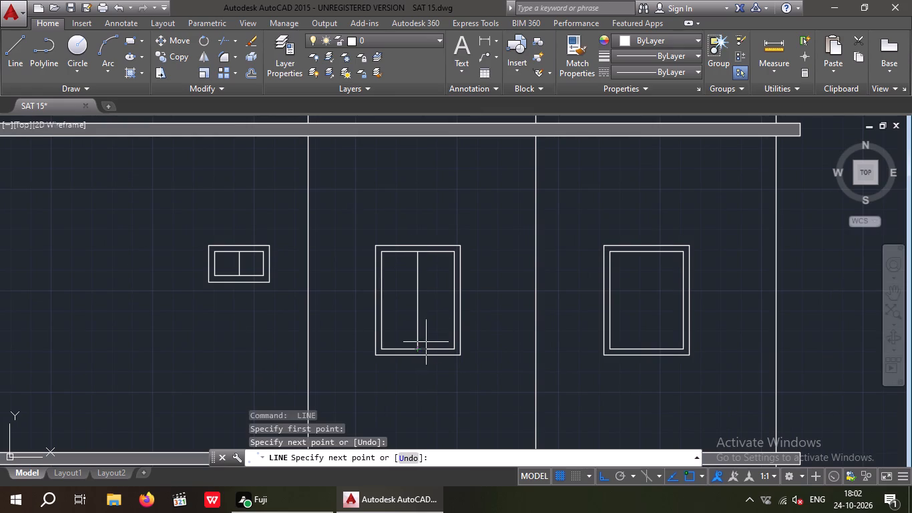
key(space)
drag(648, 251, 648, 281)
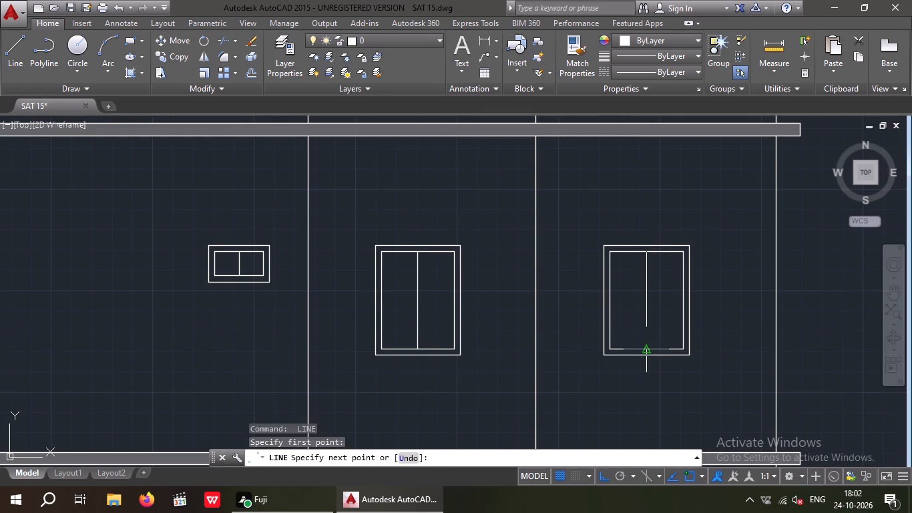
click(647, 345)
key(Escape)
key(Escape)
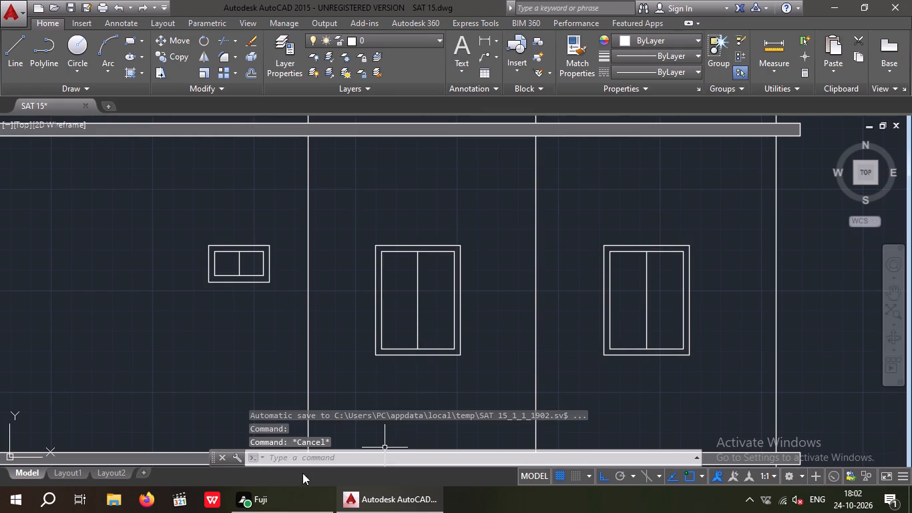
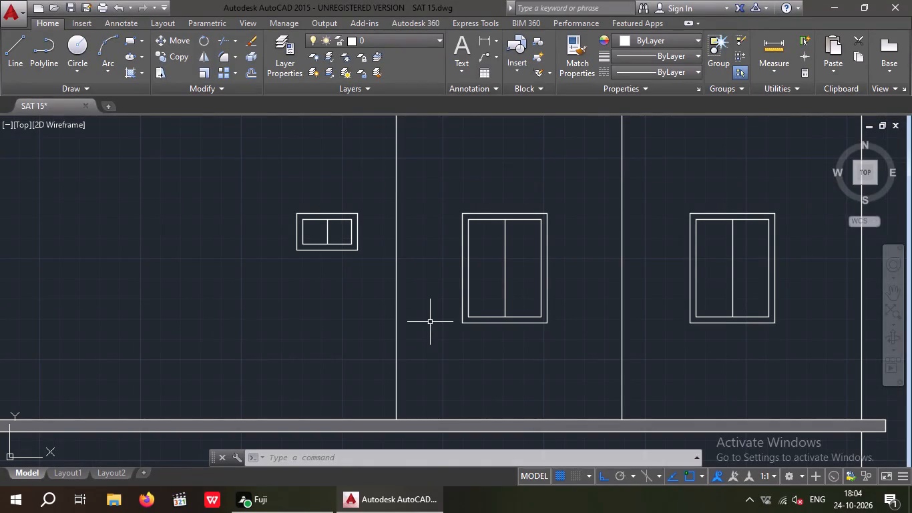
With Ortho off, draw three short parallel diagonal glass lines in the left pane of the first large window directly above the entrance level.
key(l)
key(space)
scroll(481, 272, up, 3)
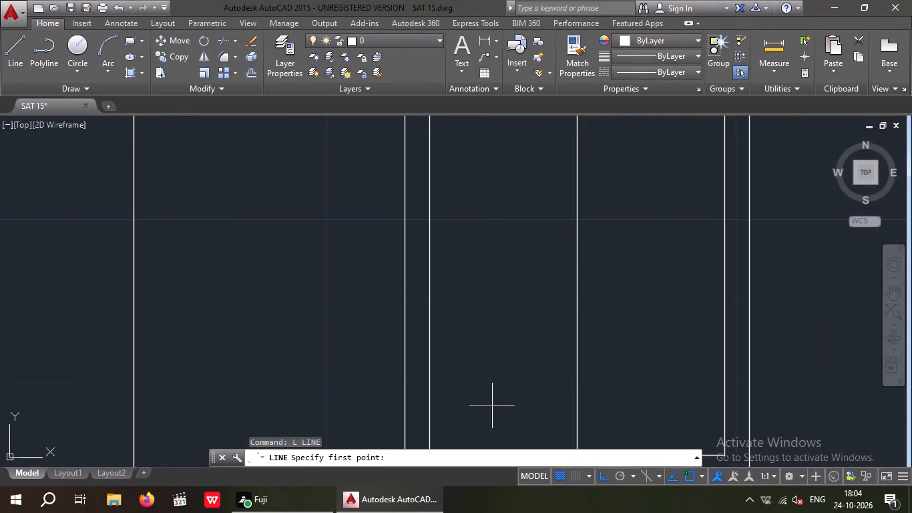
click(608, 482)
middle_drag(503, 289, 372, 302)
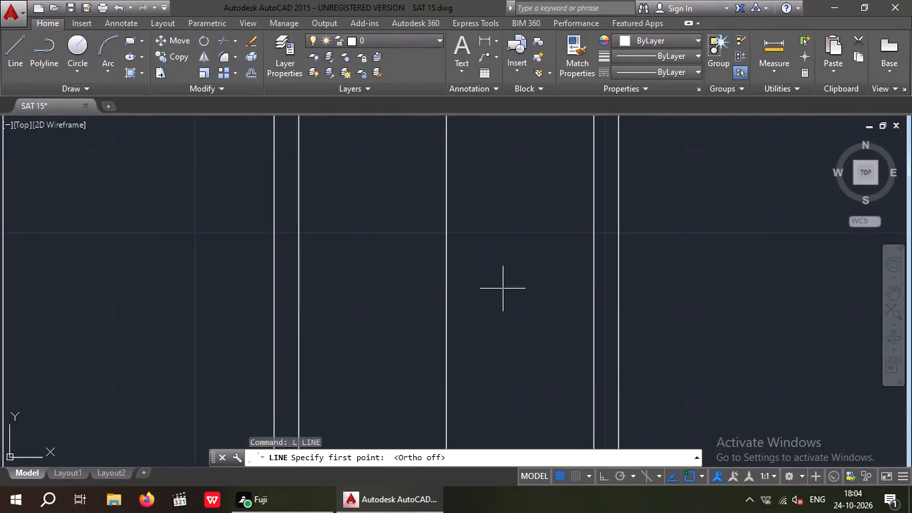
scroll(362, 280, down, 2)
click(353, 293)
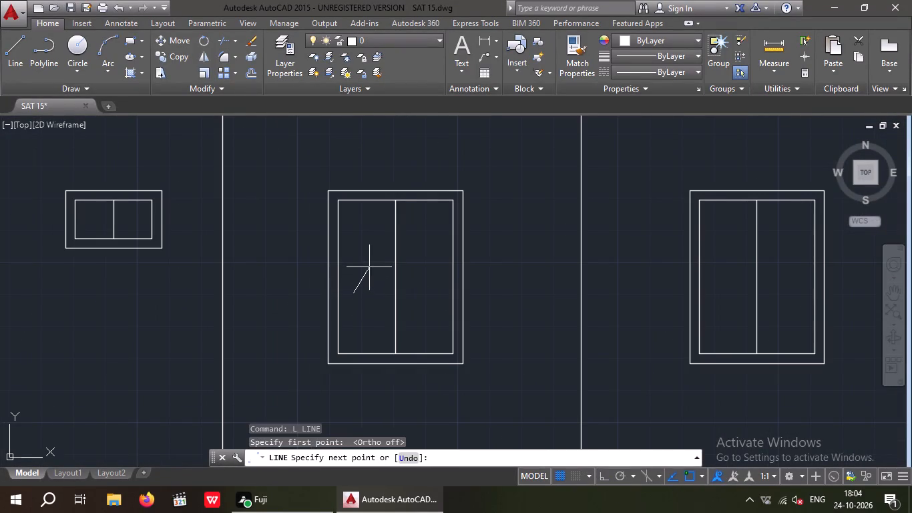
scroll(370, 267, up, 2)
click(399, 241)
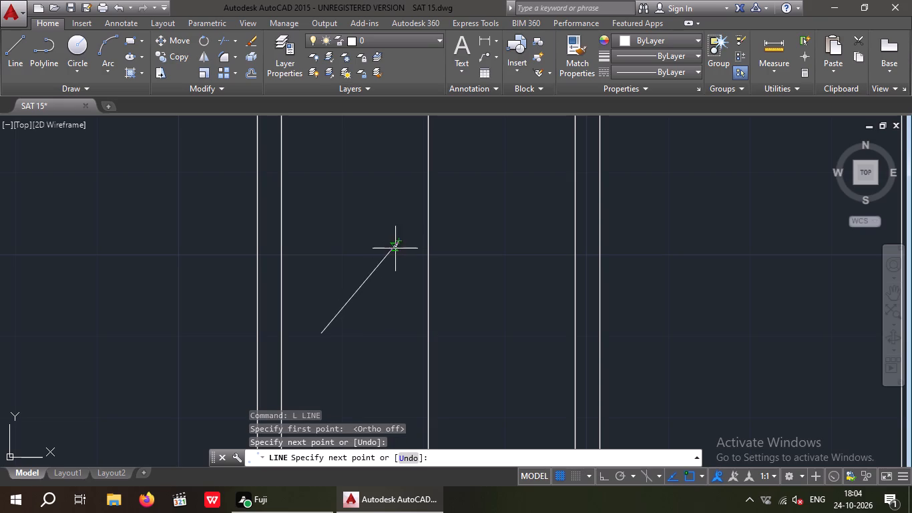
key(space)
key(space)
click(356, 318)
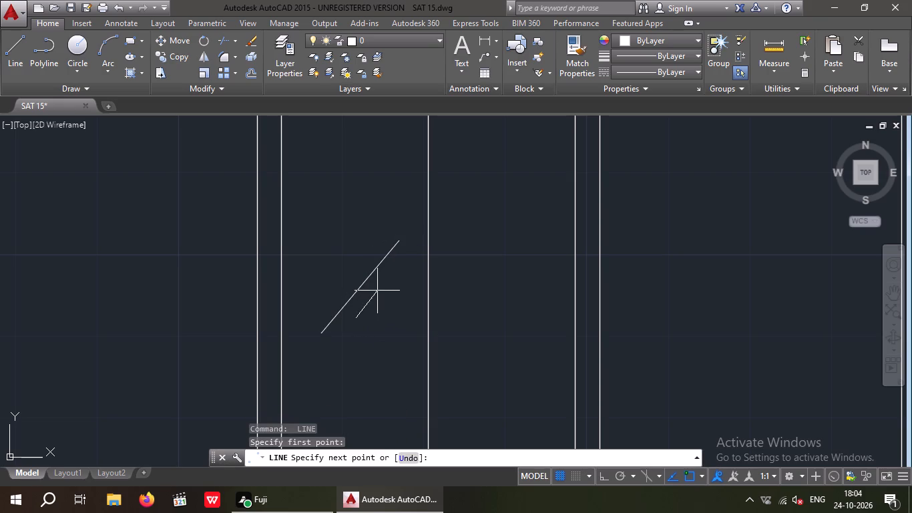
click(391, 275)
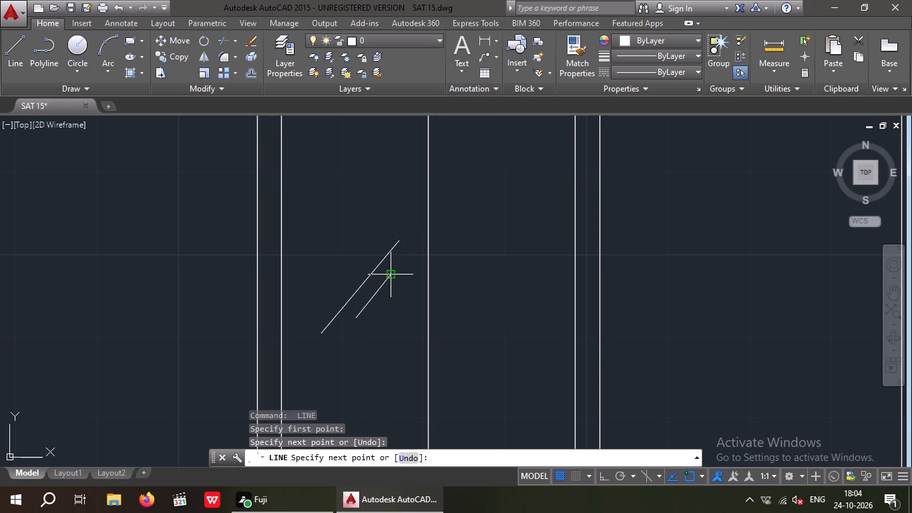
key(space)
key(space)
click(329, 297)
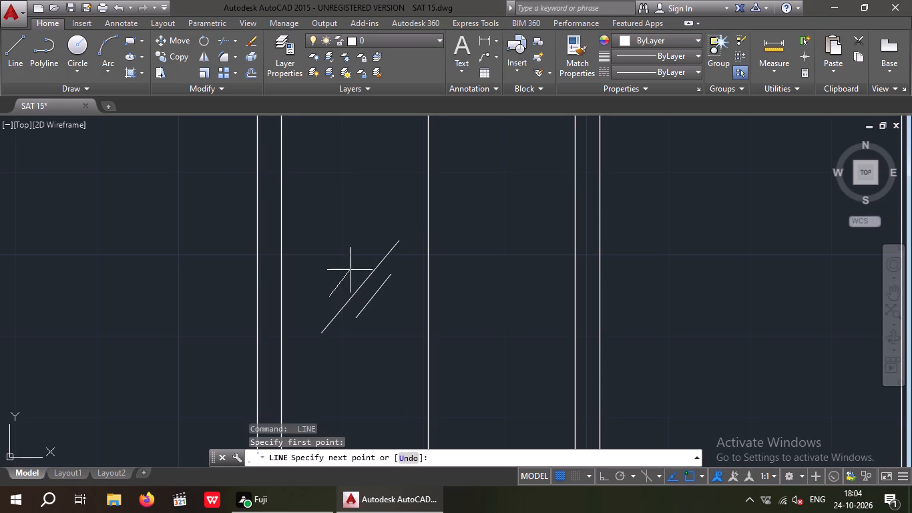
click(360, 258)
key(space)
Copy the three glass lines from their midpoint into the remaining panes of both large windows on the floor directly above the entrance level.
drag(387, 320, 364, 304)
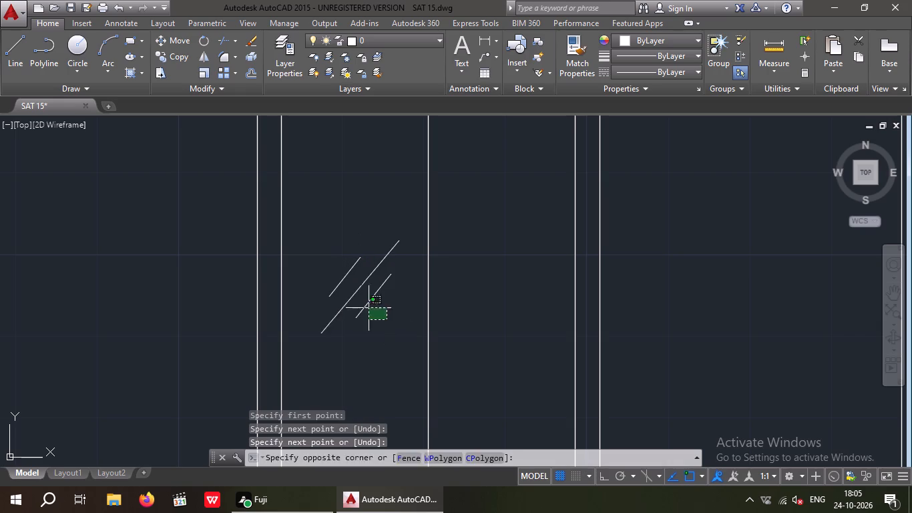
drag(364, 304, 350, 287)
click(328, 241)
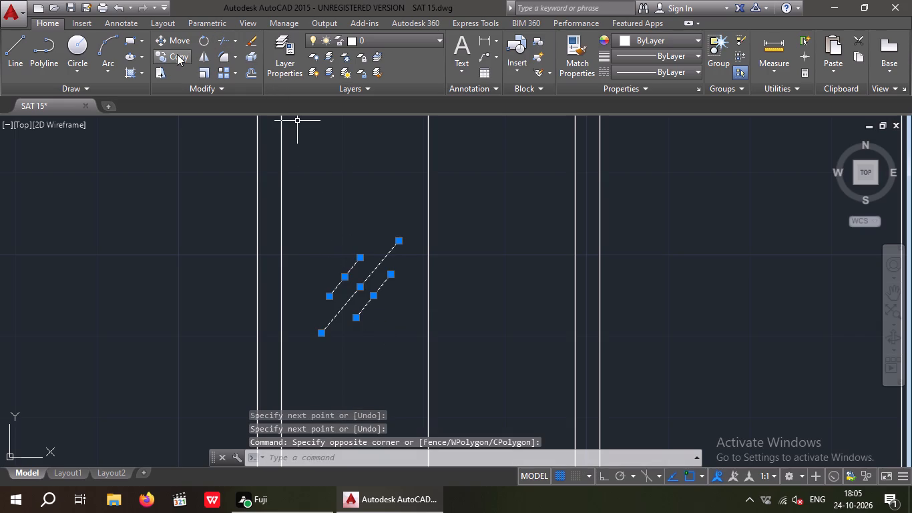
click(177, 54)
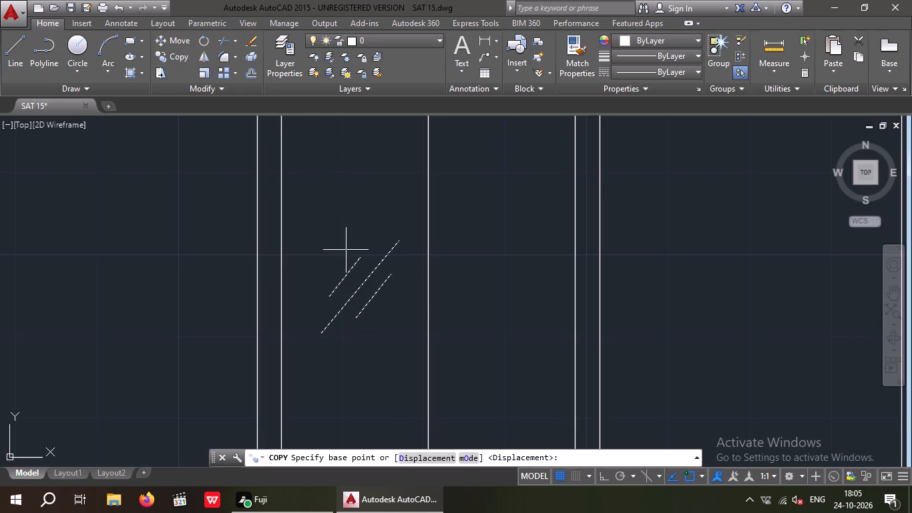
click(357, 282)
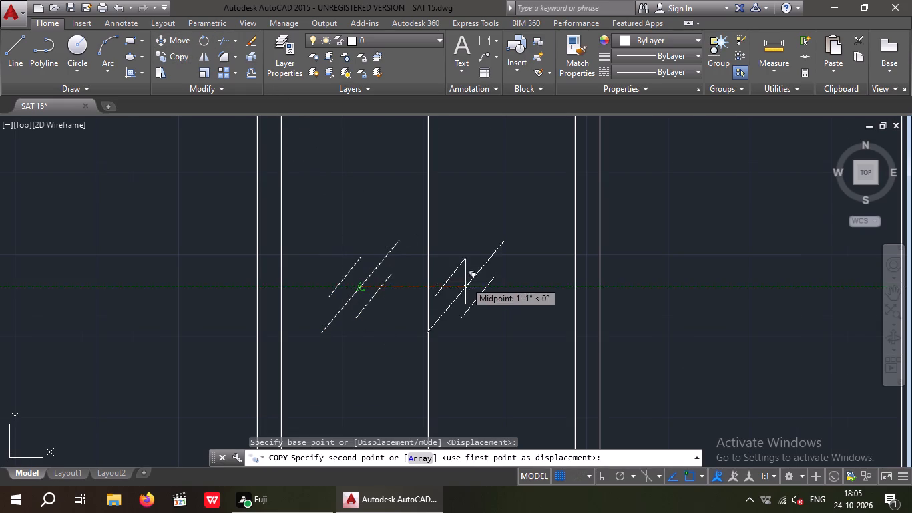
scroll(465, 281, down, 1)
click(491, 283)
scroll(487, 268, down, 3)
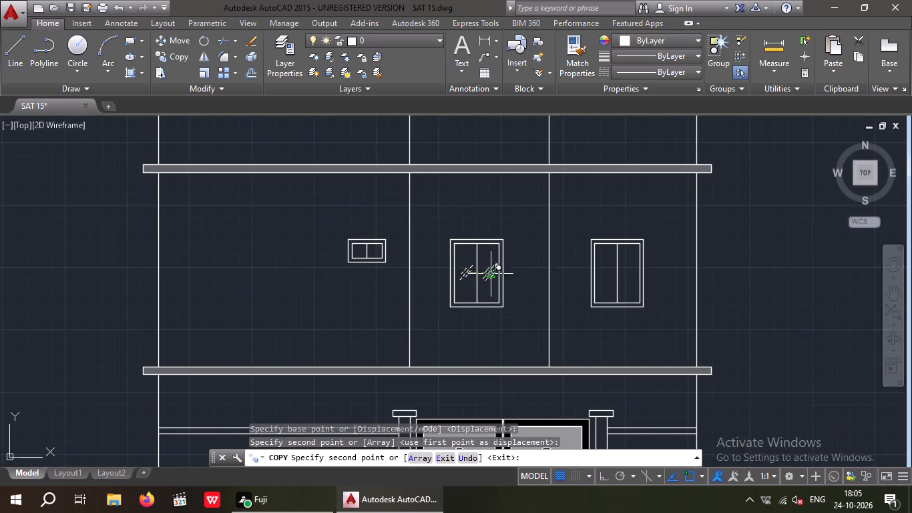
scroll(611, 273, up, 3)
click(599, 269)
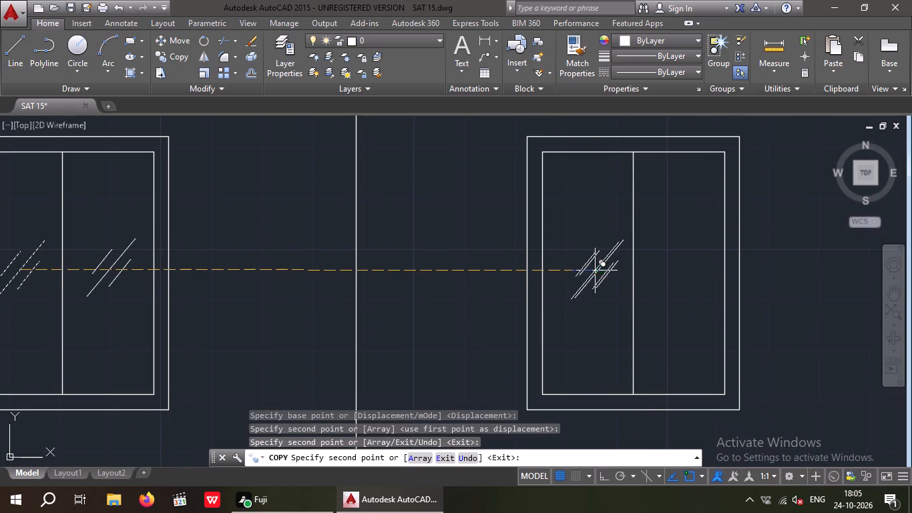
click(677, 265)
Copy the same glass lines into all four panes of the two large windows on the second floor above the entrance level.
scroll(511, 253, down, 3)
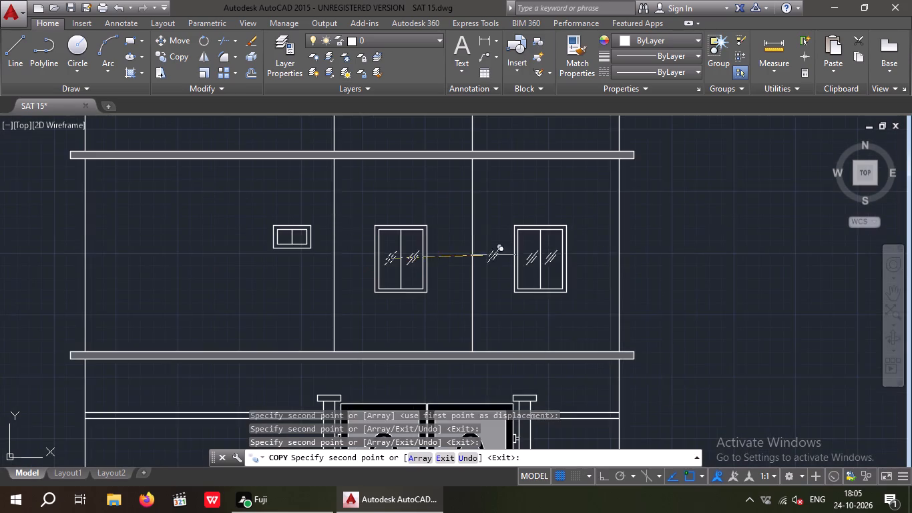
middle_drag(488, 253, 472, 355)
scroll(437, 252, down, 2)
scroll(419, 207, up, 4)
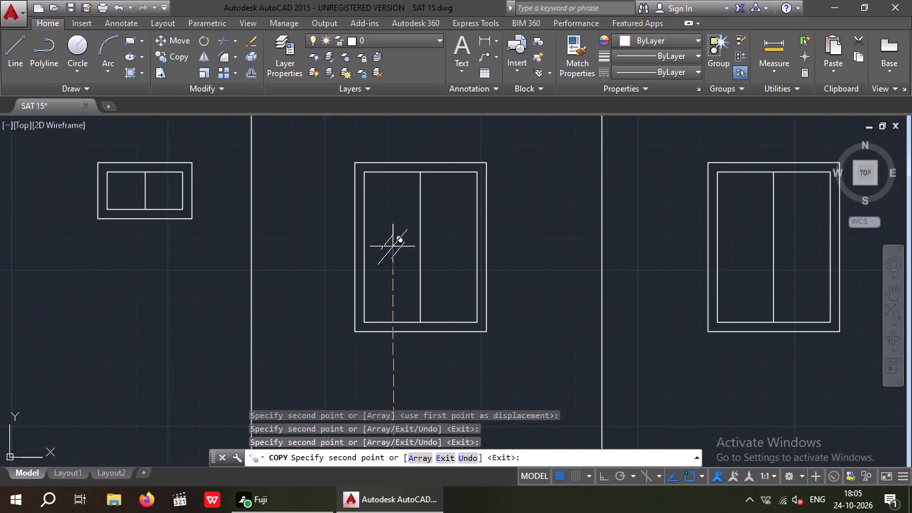
click(396, 245)
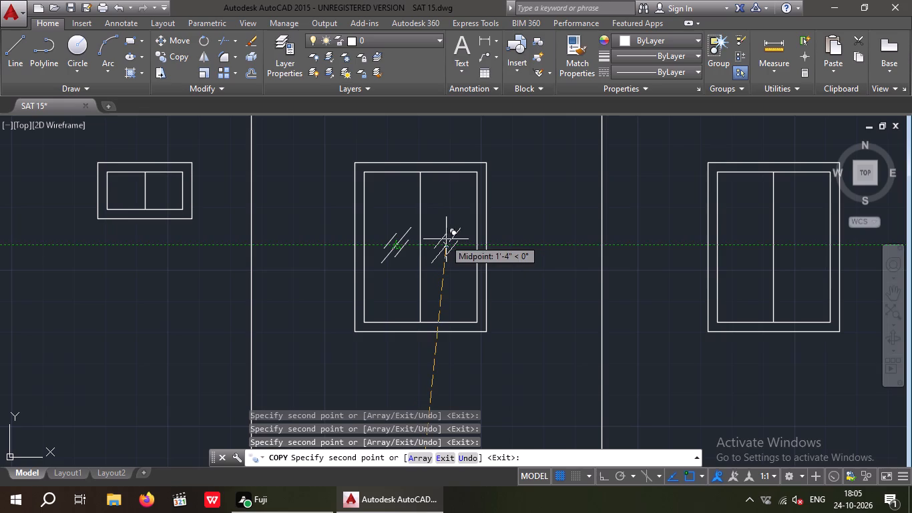
click(451, 240)
middle_drag(671, 263, 636, 269)
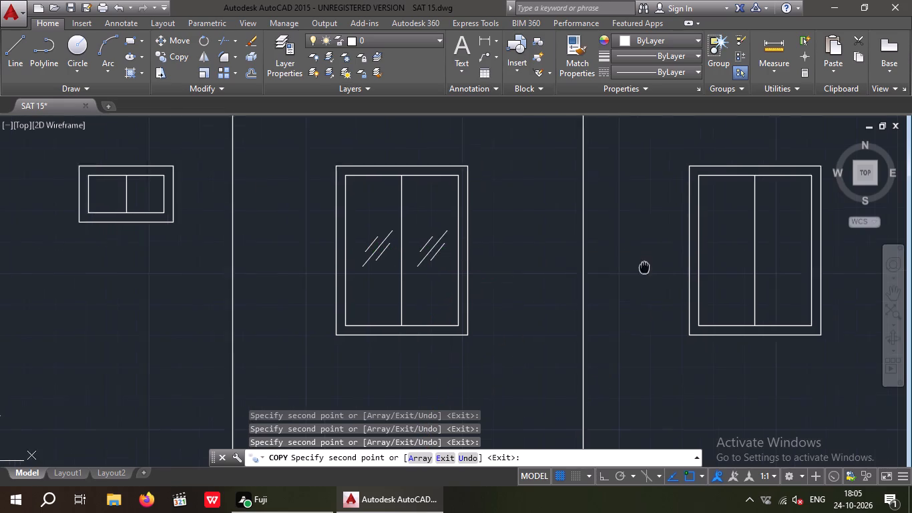
middle_drag(636, 269, 383, 278)
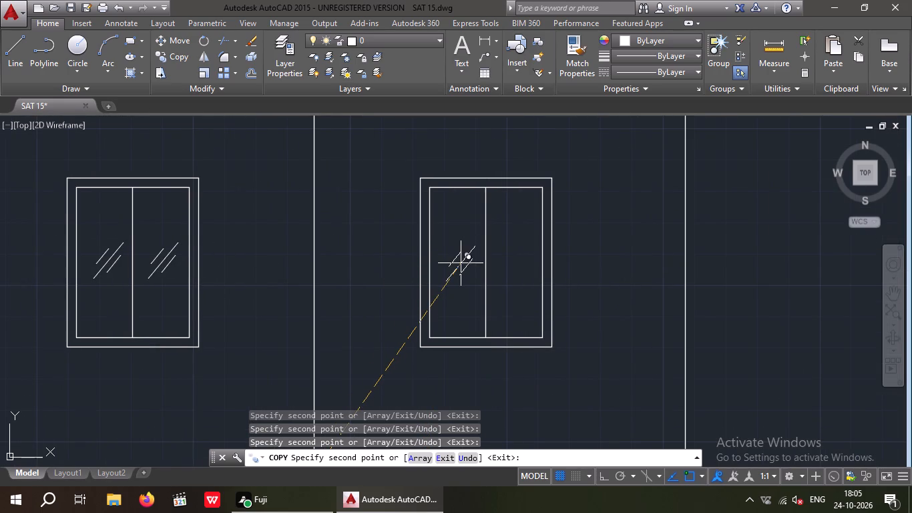
click(461, 263)
click(517, 257)
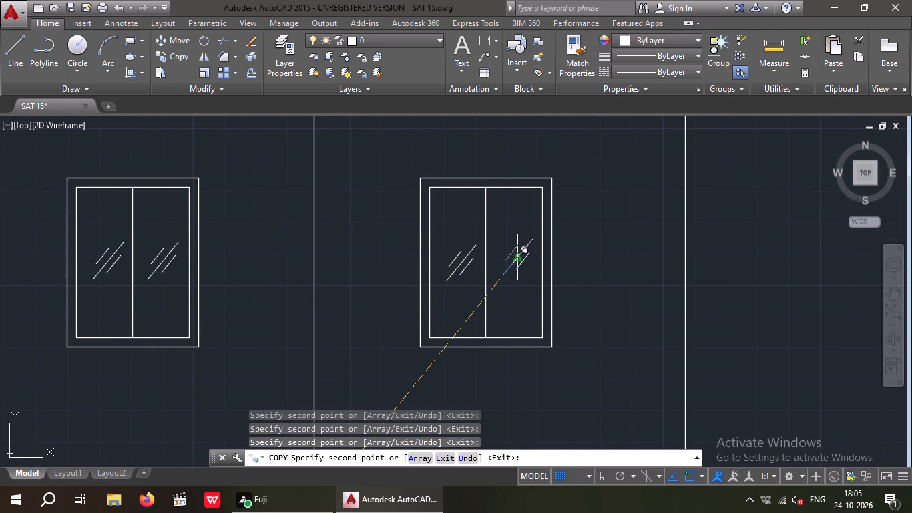
Copy the glass lines into all four panes of the third floor's two large windows above the entrance level and end the Copy command.
middle_drag(414, 230, 429, 341)
scroll(425, 280, down, 1)
middle_drag(429, 288, 441, 355)
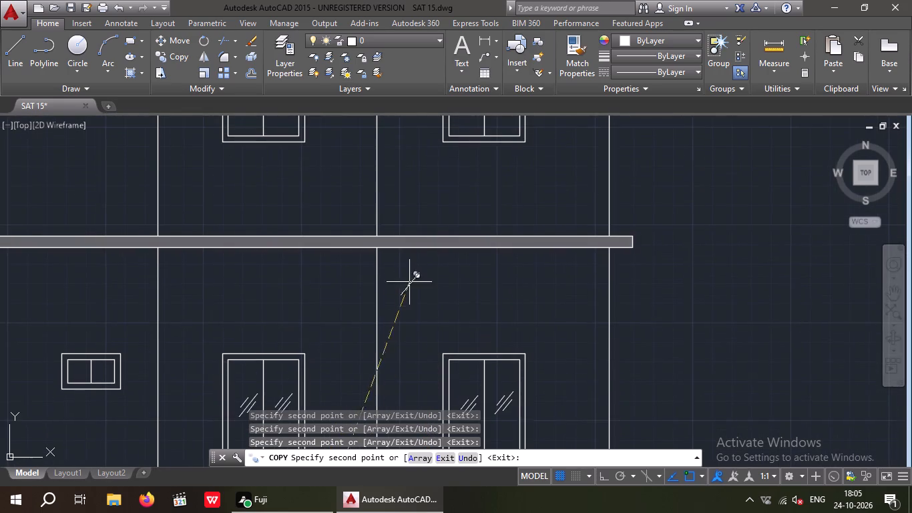
middle_drag(374, 248, 395, 392)
scroll(267, 234, up, 1)
click(267, 233)
click(322, 226)
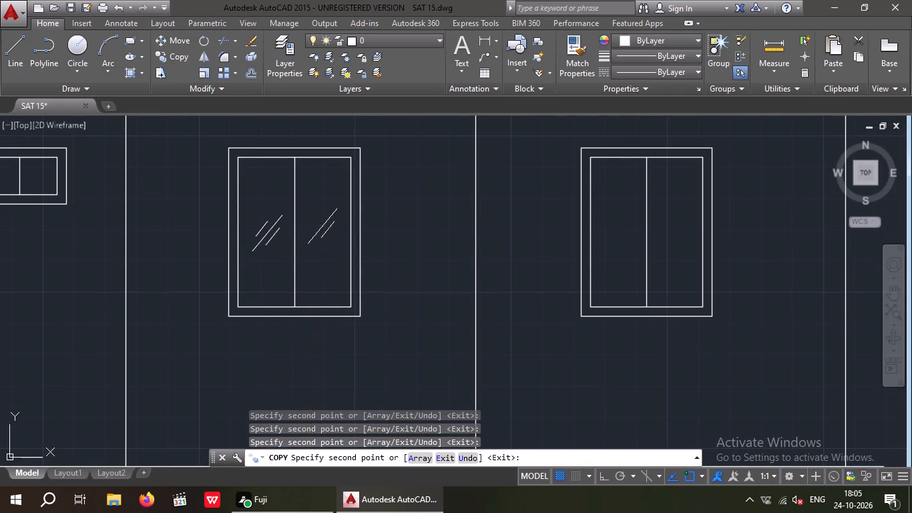
click(623, 228)
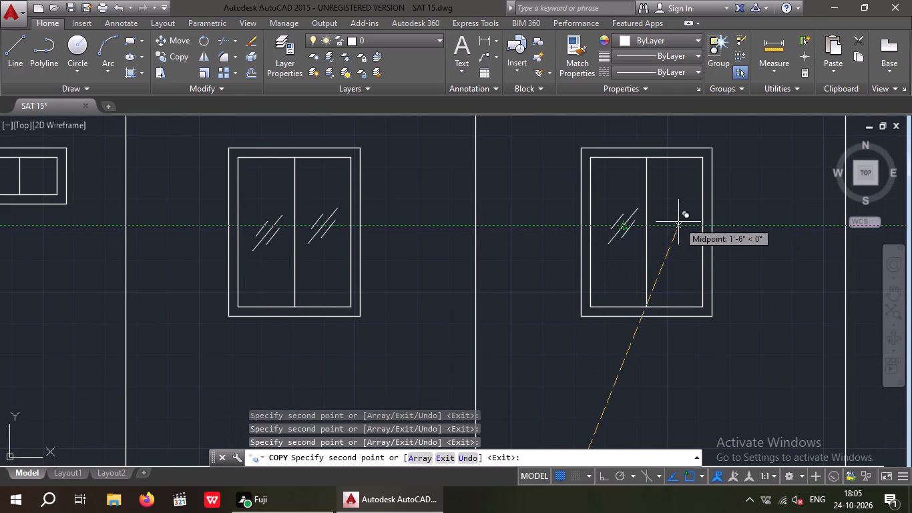
click(678, 222)
scroll(681, 215, down, 2)
scroll(414, 200, up, 4)
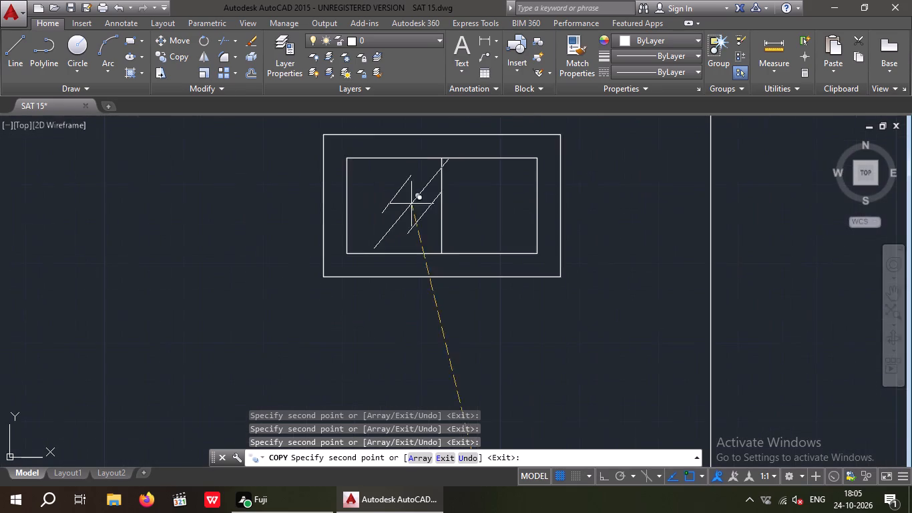
scroll(407, 209, down, 8)
scroll(429, 283, up, 3)
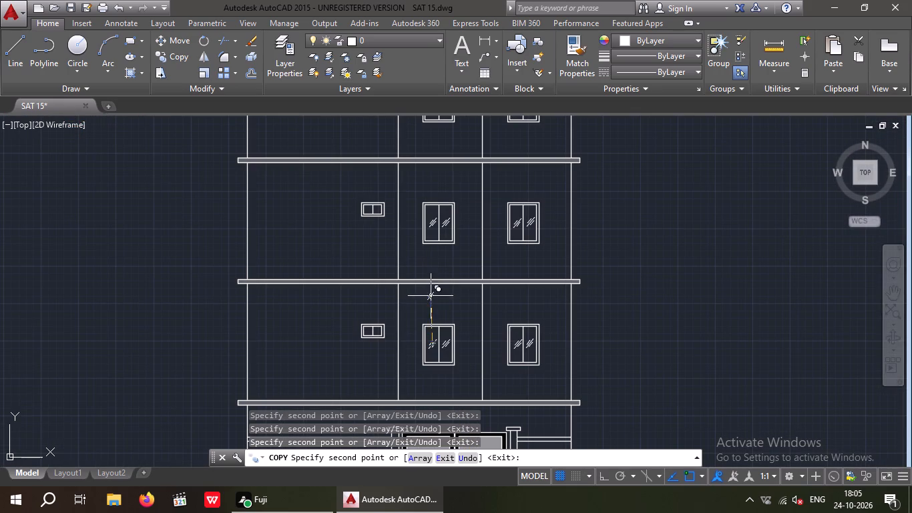
key(Escape)
Draw three shorter diagonal glass lines in the left pane of the small window on the floor directly above the entrance level.
scroll(366, 345, up, 4)
scroll(359, 274, up, 2)
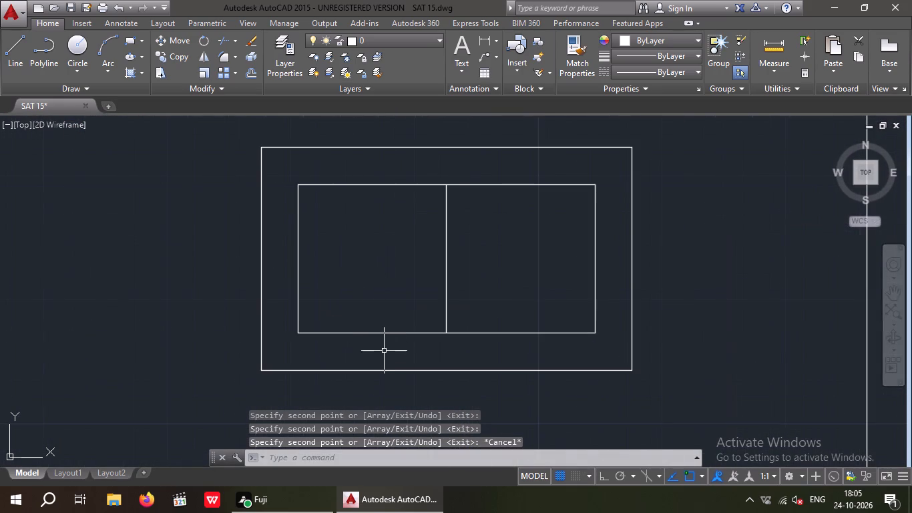
key(l)
key(space)
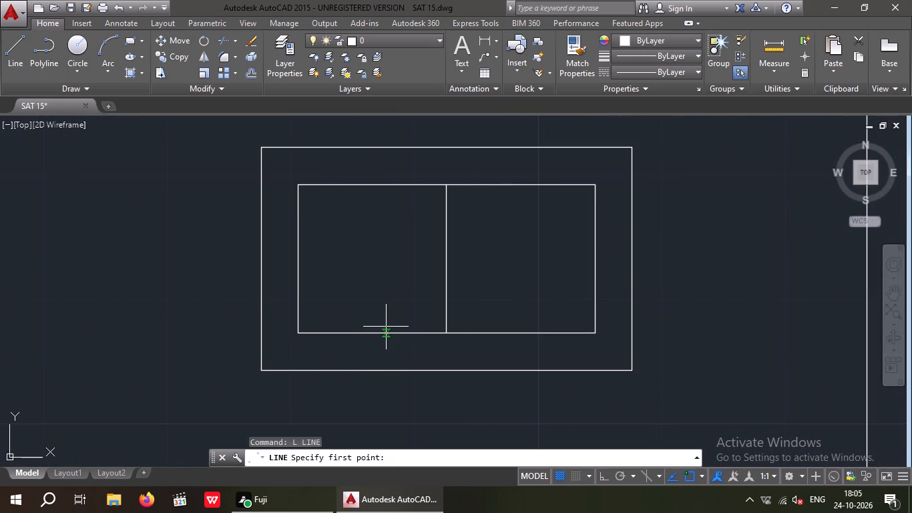
click(343, 292)
click(411, 228)
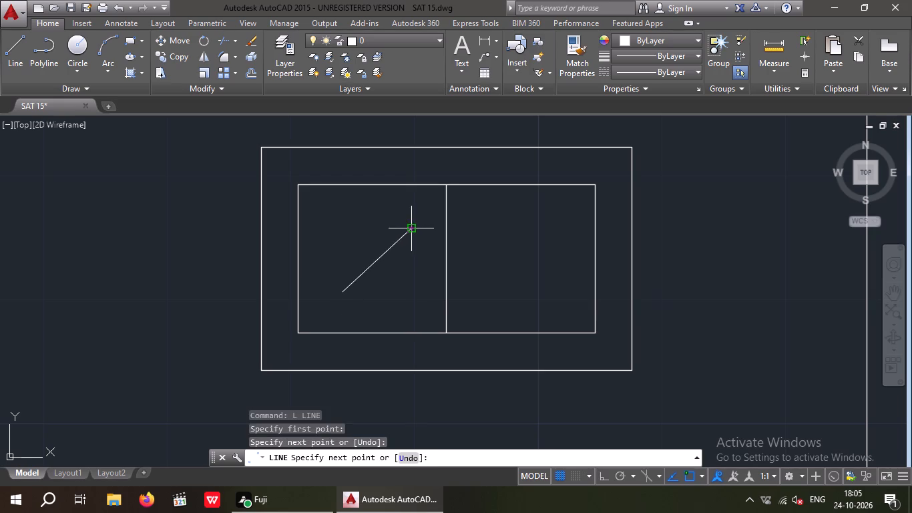
key(space)
key(space)
click(373, 285)
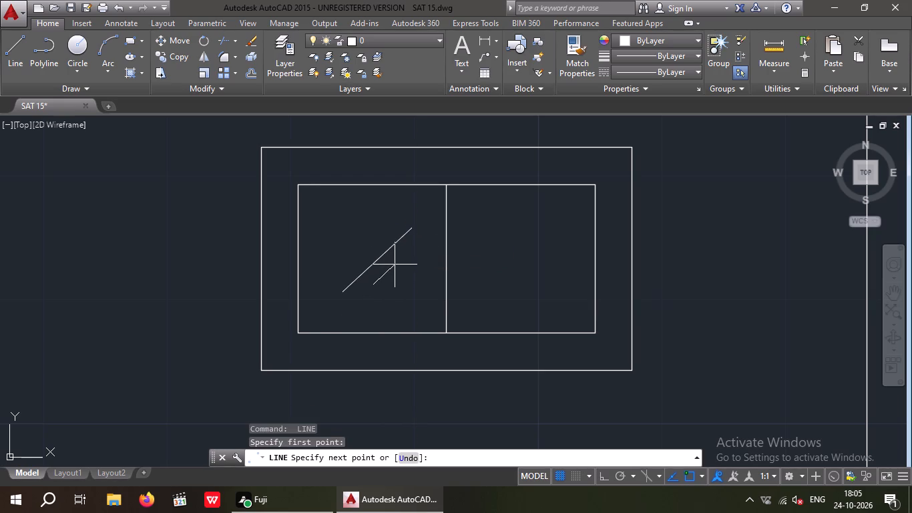
click(395, 261)
key(space)
key(space)
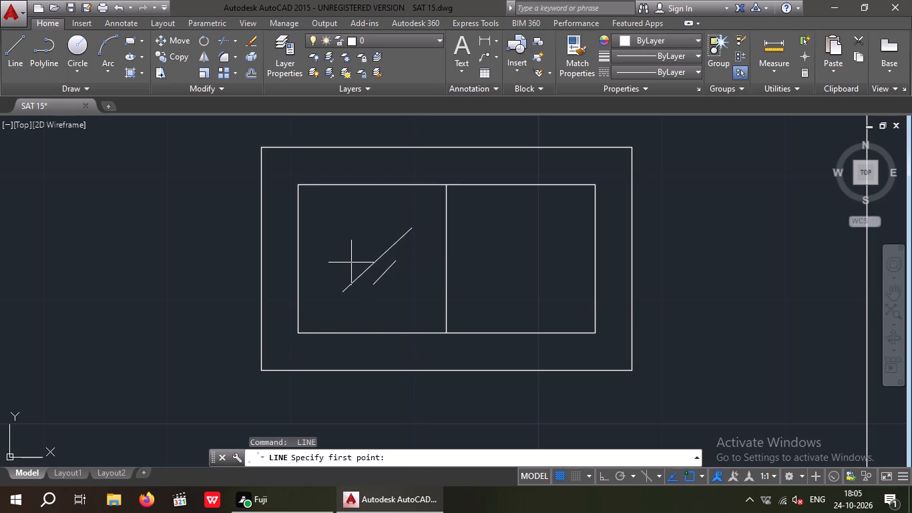
click(351, 263)
click(385, 235)
key(Escape)
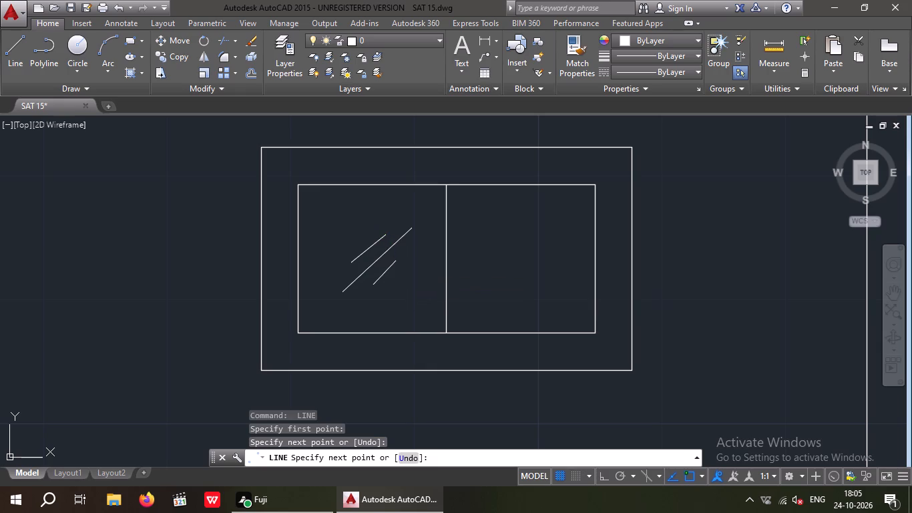
Copy the small window's three glass lines about 1'-0" across into its right pane.
drag(403, 291, 373, 252)
click(350, 214)
click(173, 60)
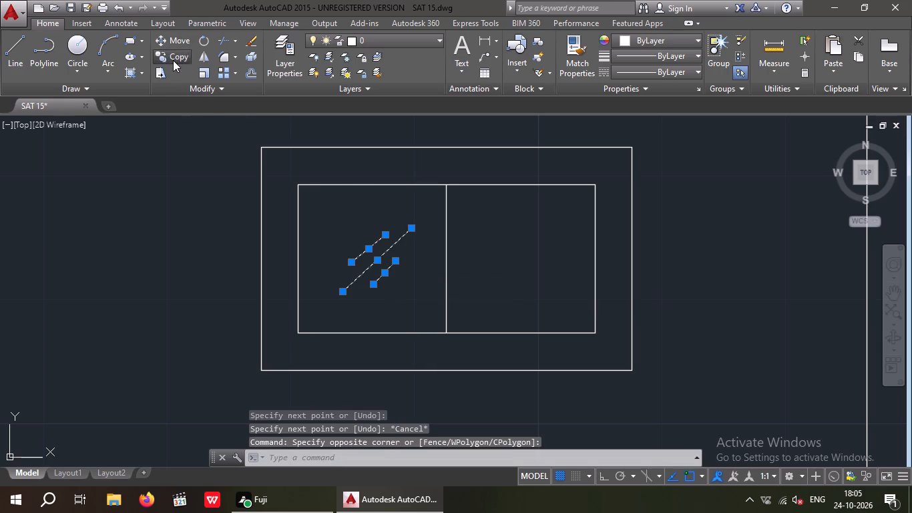
click(378, 261)
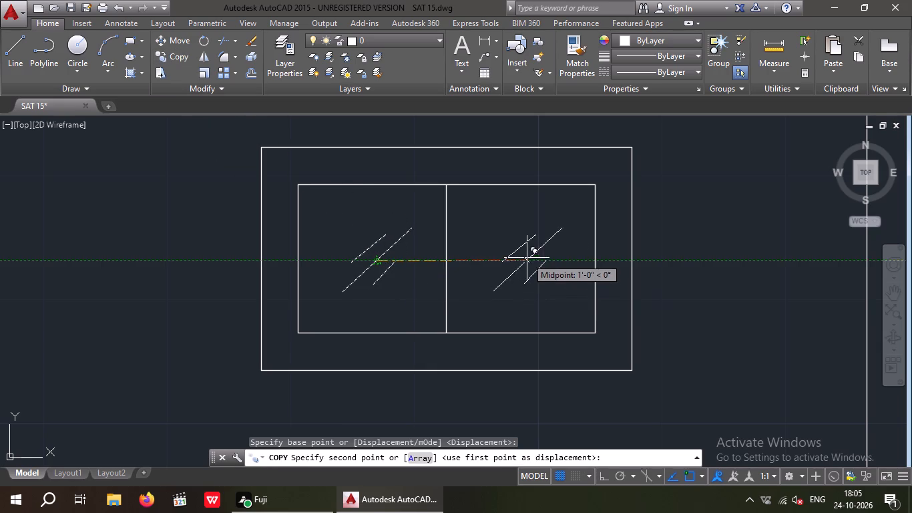
click(523, 254)
Copy the same three short glass lines into both panes of the small window on the second floor above the entrance level.
scroll(520, 252, down, 4)
middle_drag(504, 202, 489, 327)
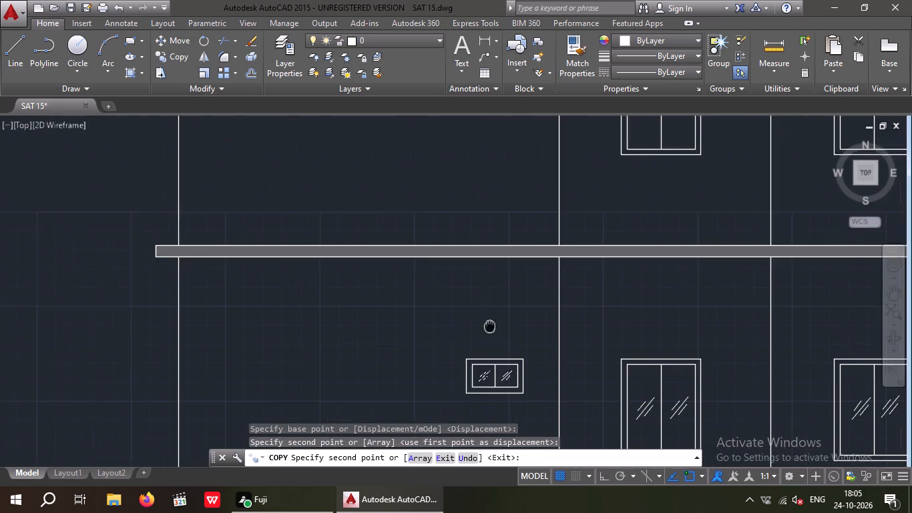
scroll(485, 244, down, 2)
middle_drag(484, 247, 455, 317)
scroll(454, 245, up, 6)
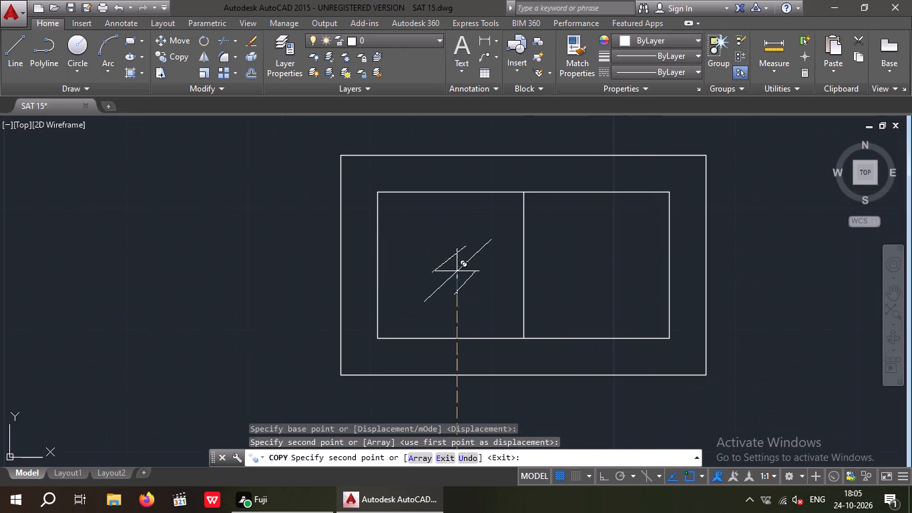
click(454, 272)
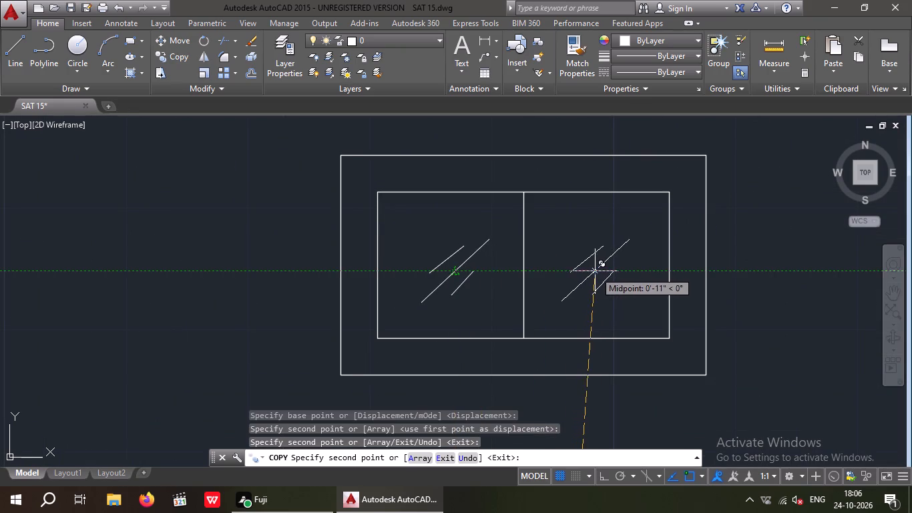
click(598, 269)
Copy the three short glass lines into both panes of the third floor's small window and end the Copy command.
middle_drag(543, 233, 511, 329)
scroll(543, 235, down, 3)
middle_drag(504, 228, 437, 373)
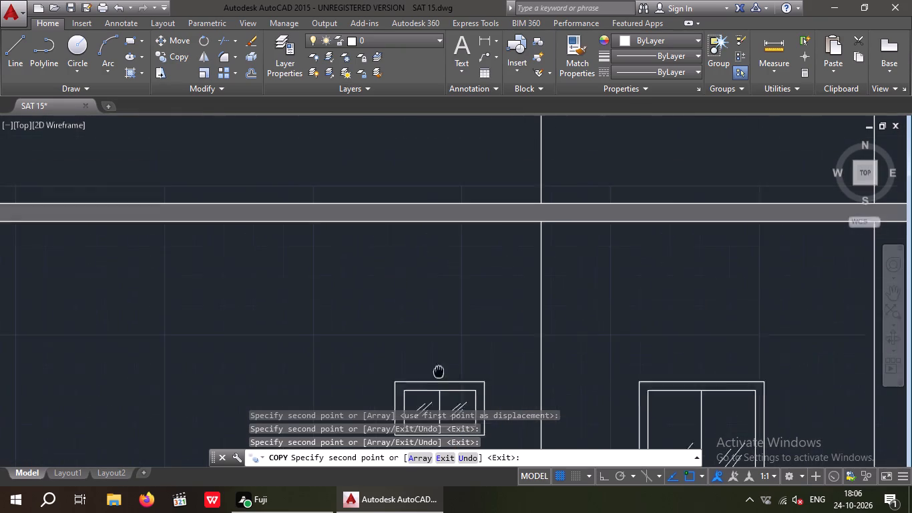
scroll(423, 275, down, 1)
middle_drag(422, 299, 371, 467)
scroll(368, 229, up, 5)
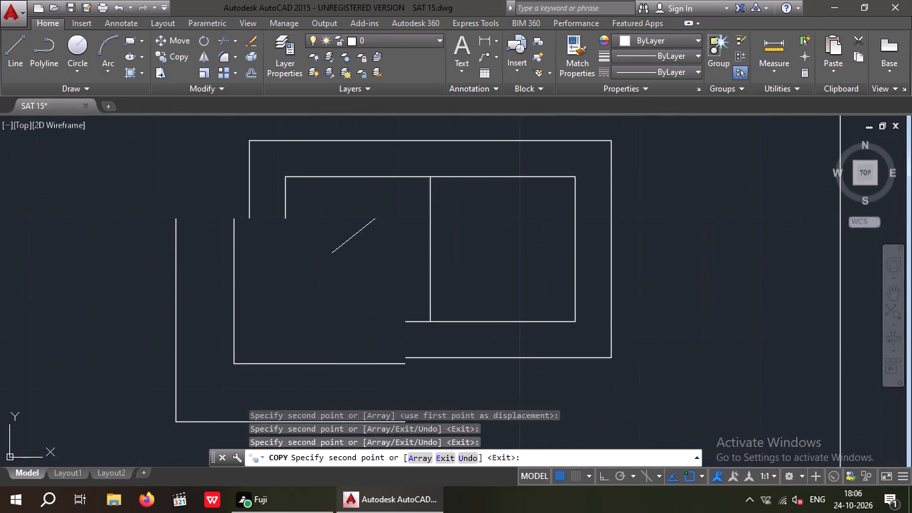
click(359, 247)
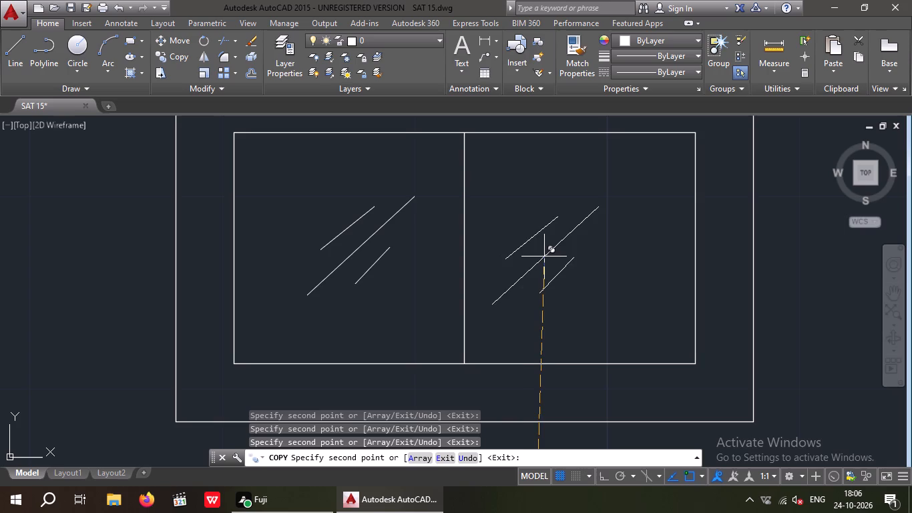
click(566, 242)
key(Escape)
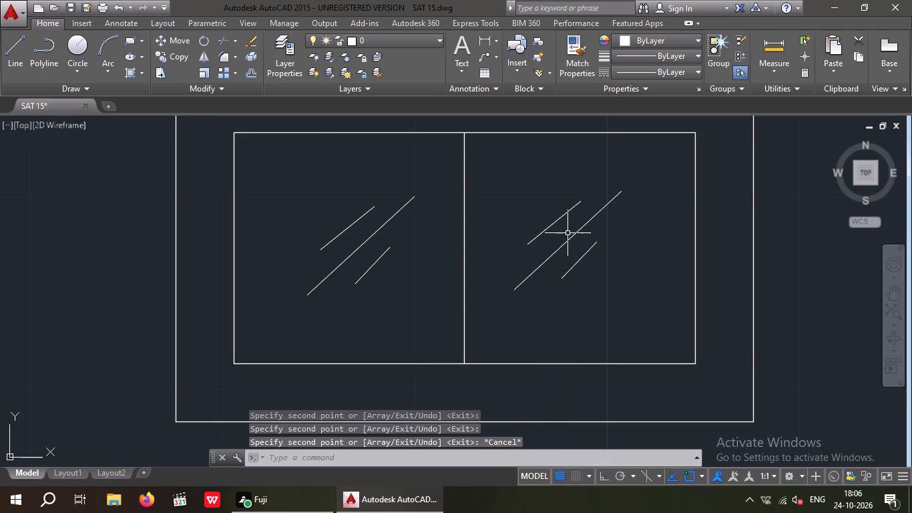
scroll(567, 230, down, 3)
middle_drag(539, 253, 457, 252)
scroll(471, 248, down, 2)
key(Escape)
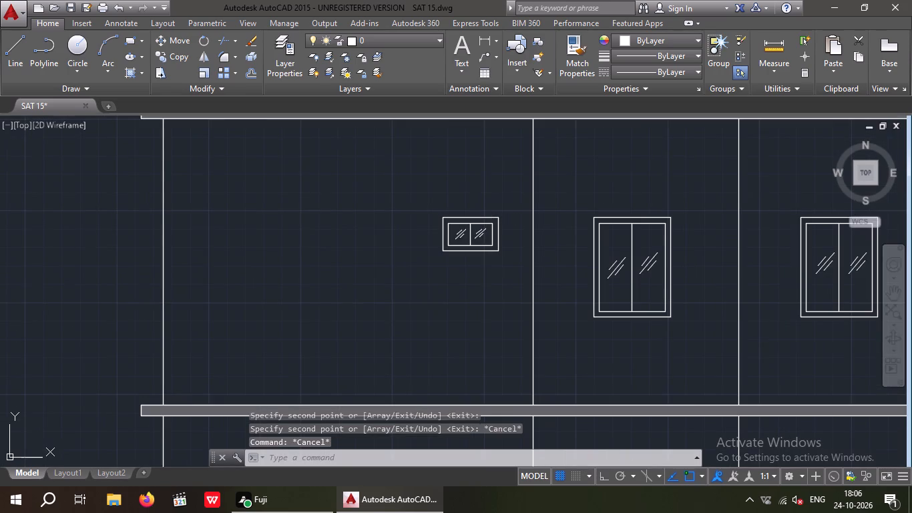
key(Escape)
key(Escape)
key(Escape)
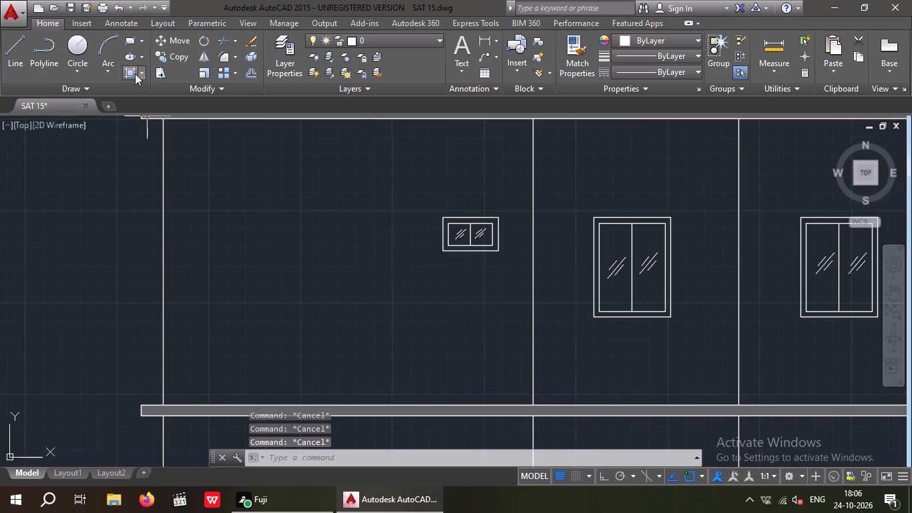
Hatch the frames of all three third-floor windows with a solid fill in colour 199,200,202.
click(130, 73)
click(382, 52)
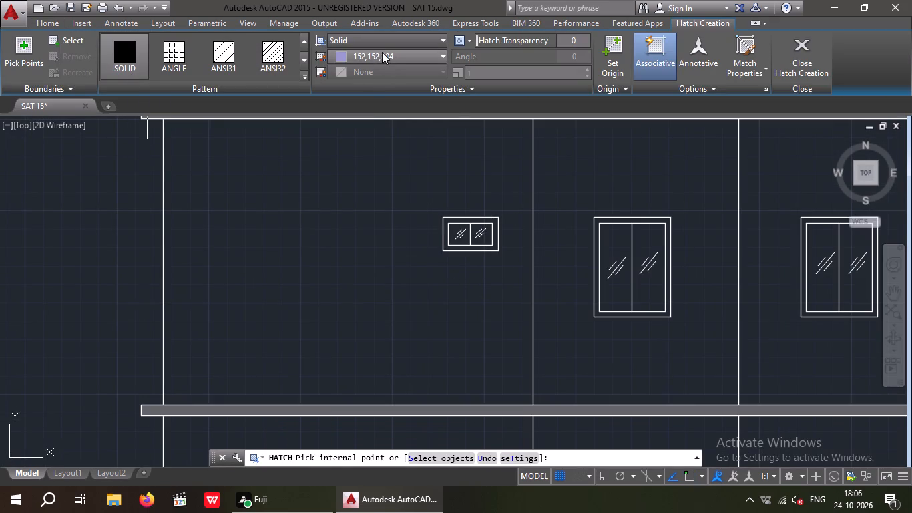
click(337, 165)
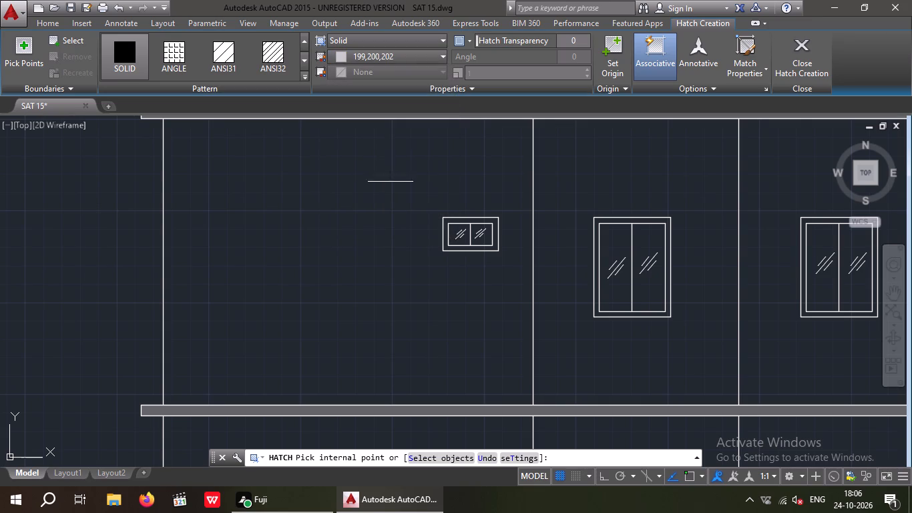
click(467, 219)
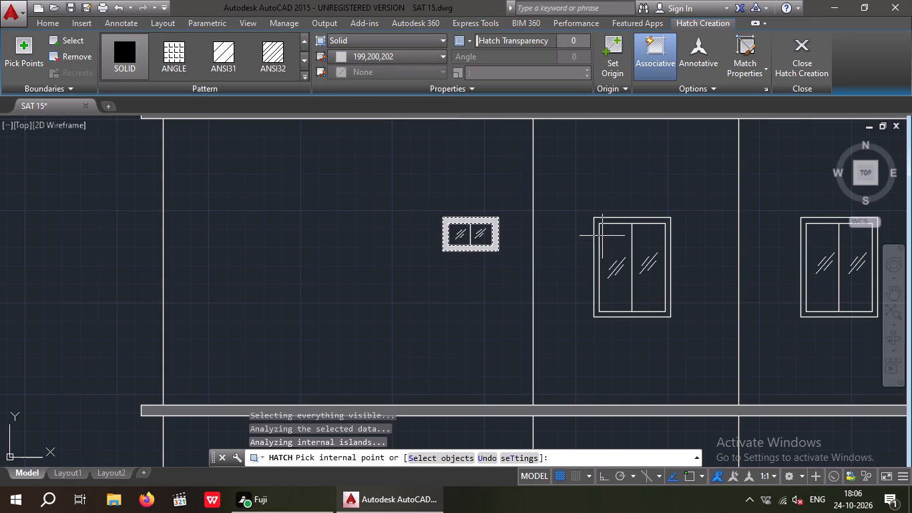
click(616, 220)
middle_drag(563, 203, 561, 202)
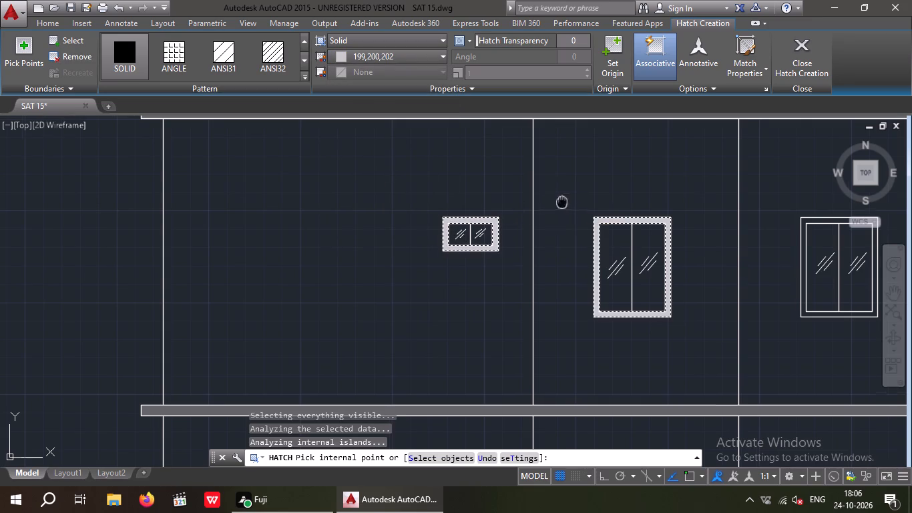
middle_drag(561, 202, 310, 162)
click(580, 178)
Add the same solid 199,200,202 hatch to the frames of the small and two large windows on the second floor.
scroll(576, 164, down, 1)
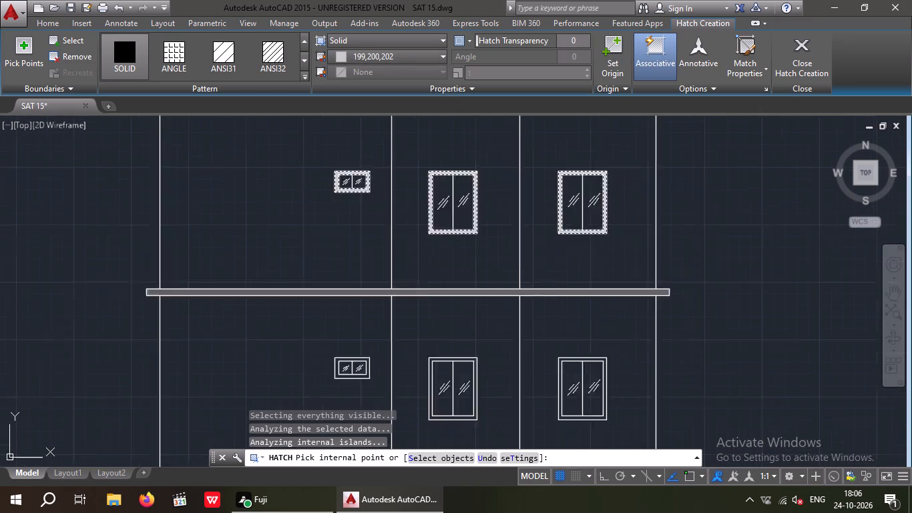
scroll(576, 164, down, 1)
scroll(434, 281, up, 3)
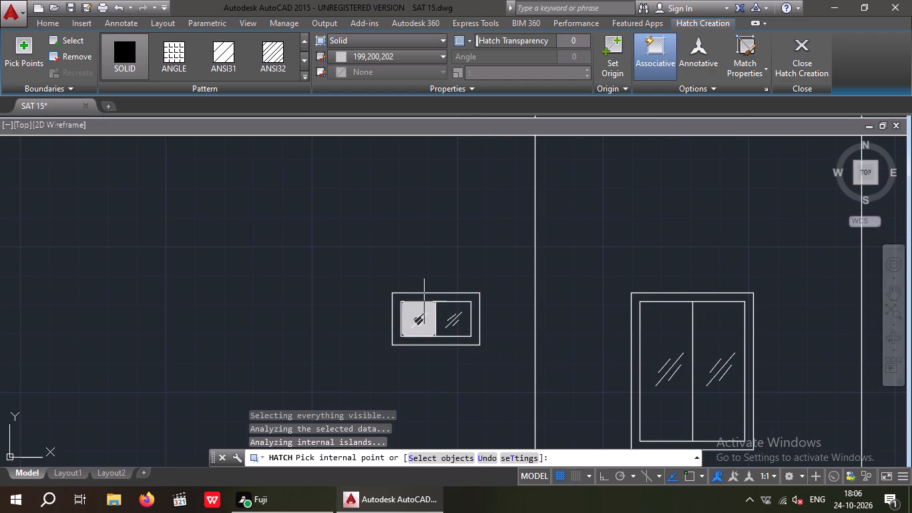
click(422, 297)
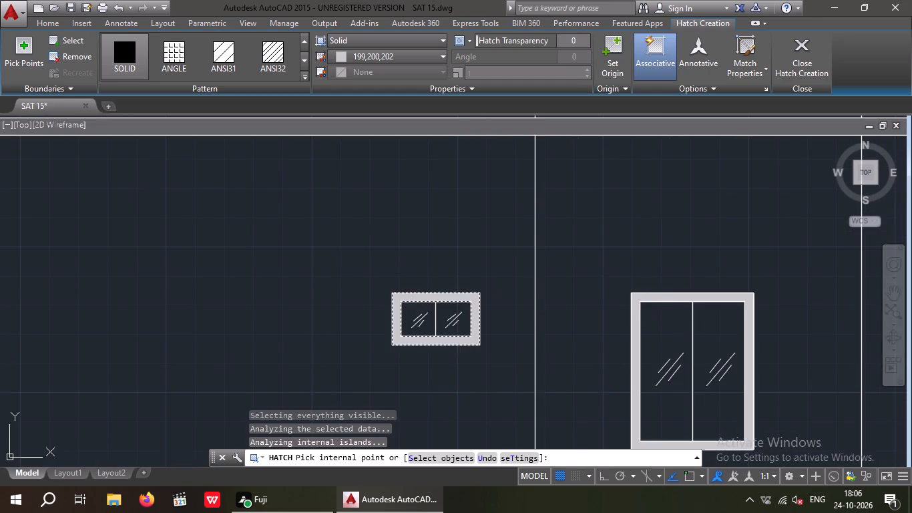
click(648, 298)
scroll(574, 200, down, 3)
middle_drag(614, 226, 351, 206)
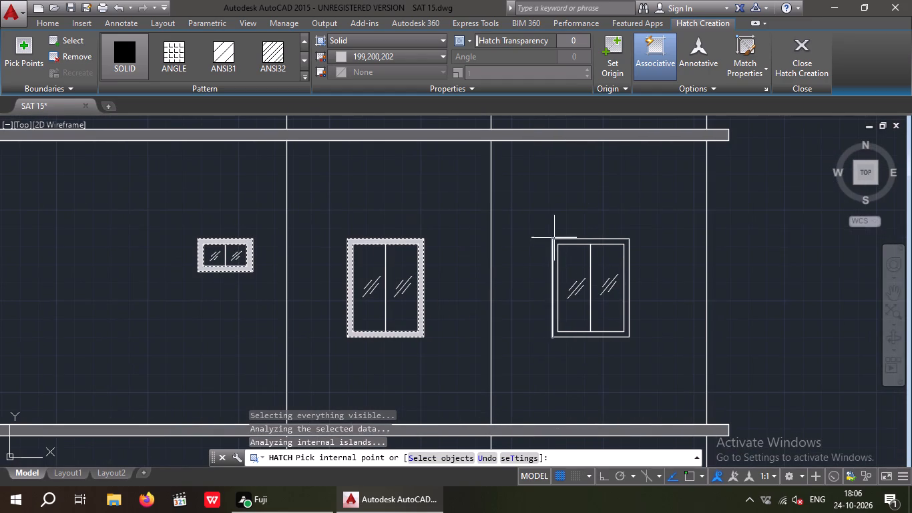
click(559, 241)
Fill the three window frames on the floor directly above the entrance level with the same solid hatch and end the Hatch command.
scroll(545, 172, down, 2)
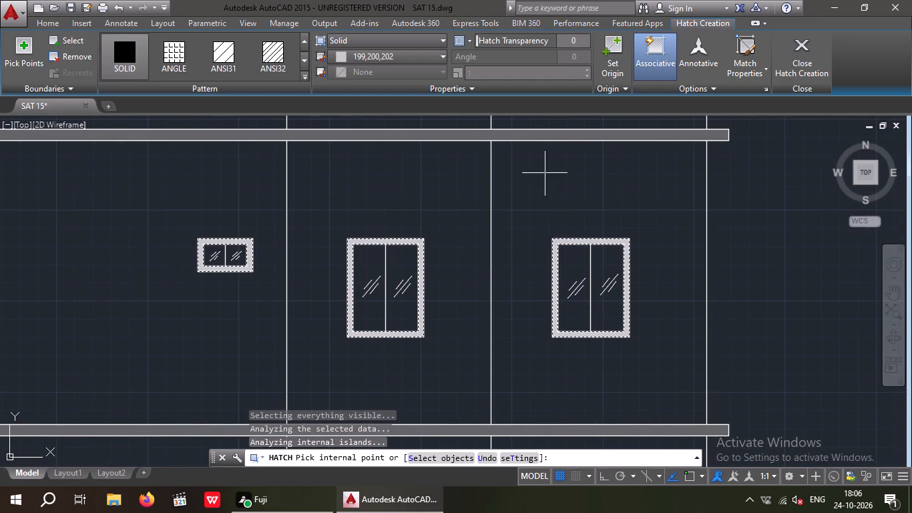
scroll(545, 172, down, 2)
middle_drag(469, 297, 457, 208)
scroll(326, 319, up, 4)
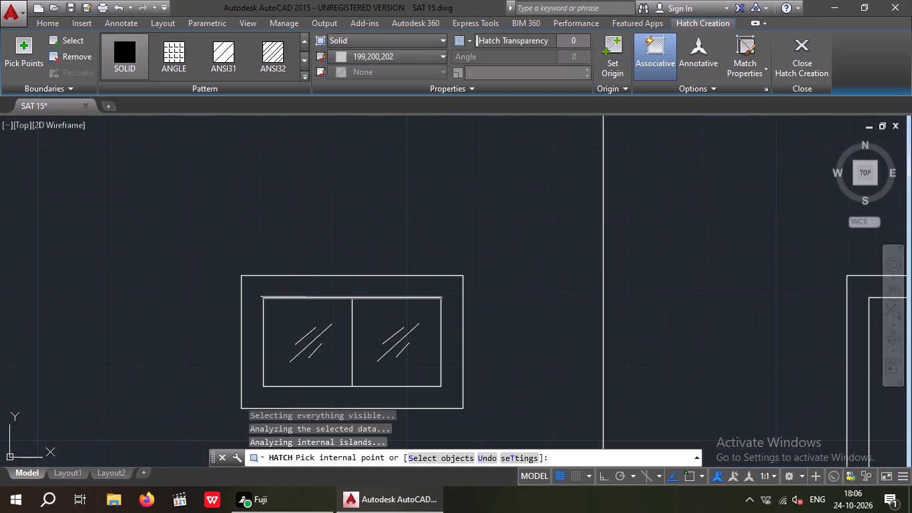
click(278, 284)
scroll(296, 268, down, 4)
scroll(387, 274, up, 4)
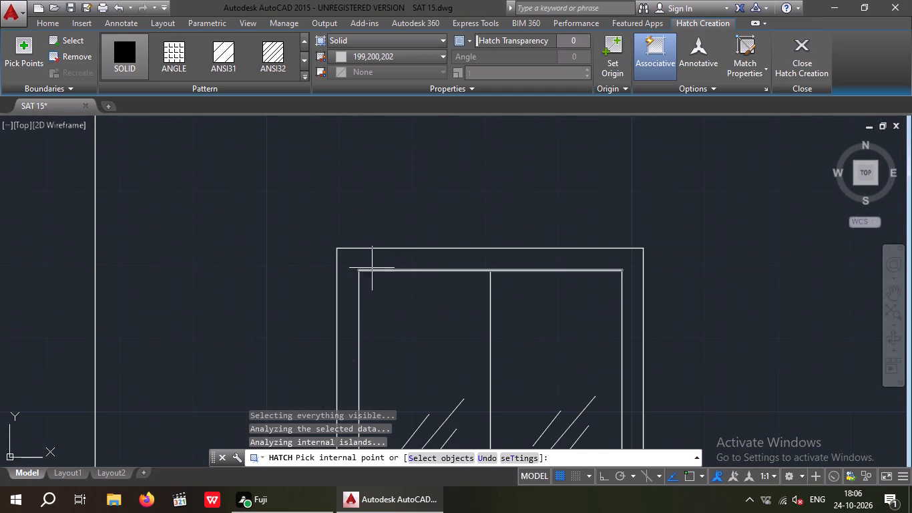
click(367, 256)
scroll(375, 252, down, 4)
scroll(513, 260, up, 3)
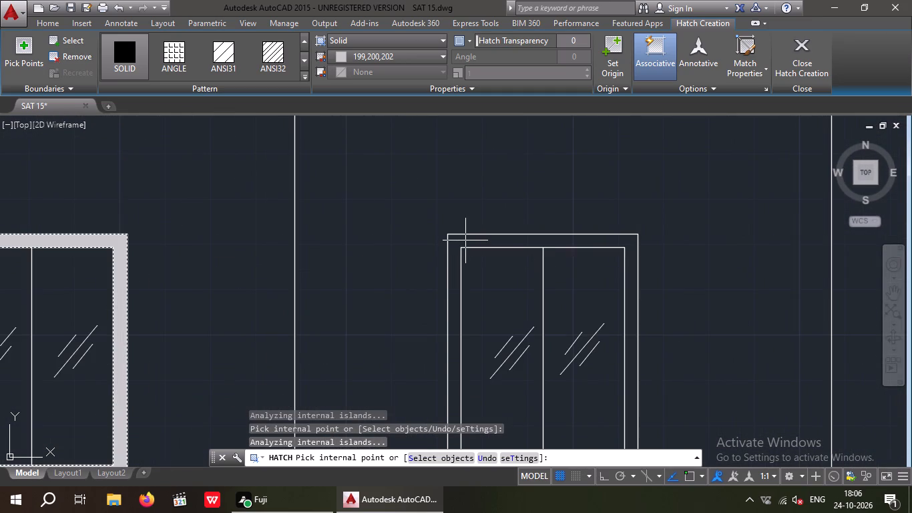
click(465, 240)
scroll(470, 236, down, 2)
key(Escape)
Hatch both panes of each of the three third-floor windows with a solid fill in light blue 173,221,247.
scroll(417, 269, down, 3)
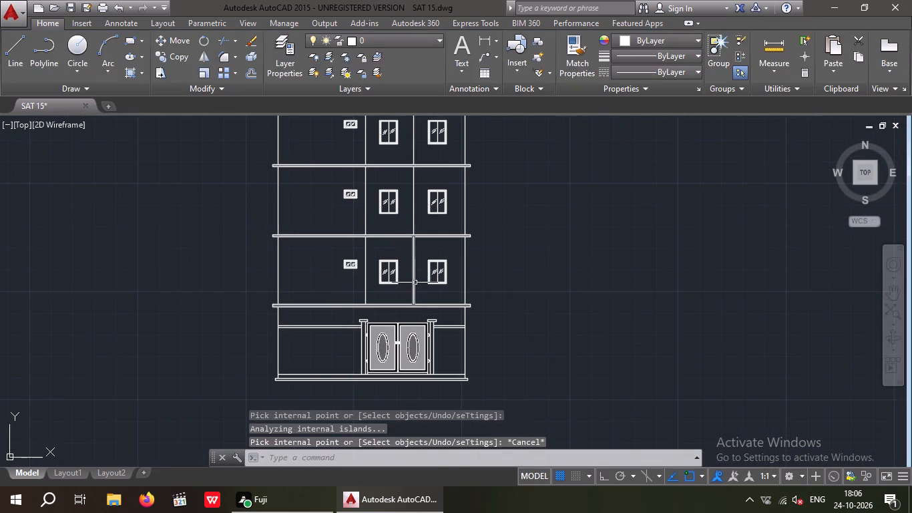
middle_drag(419, 285, 426, 357)
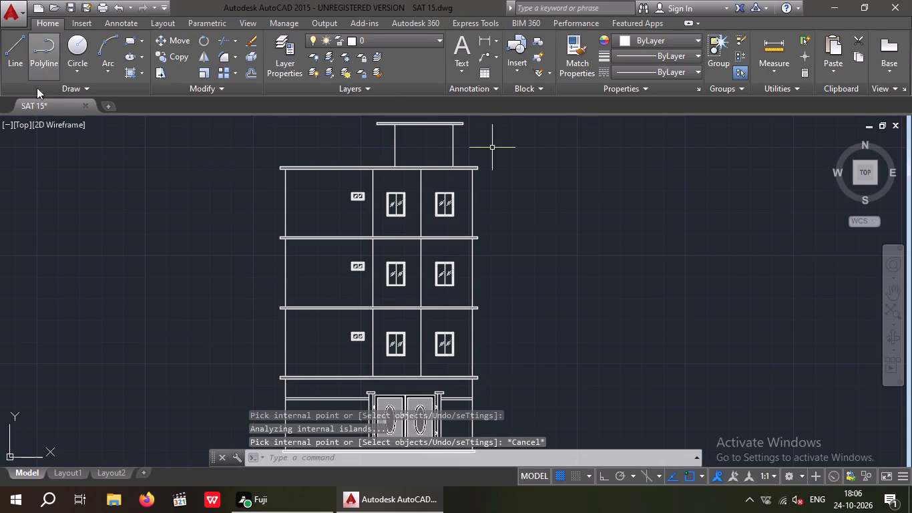
click(130, 72)
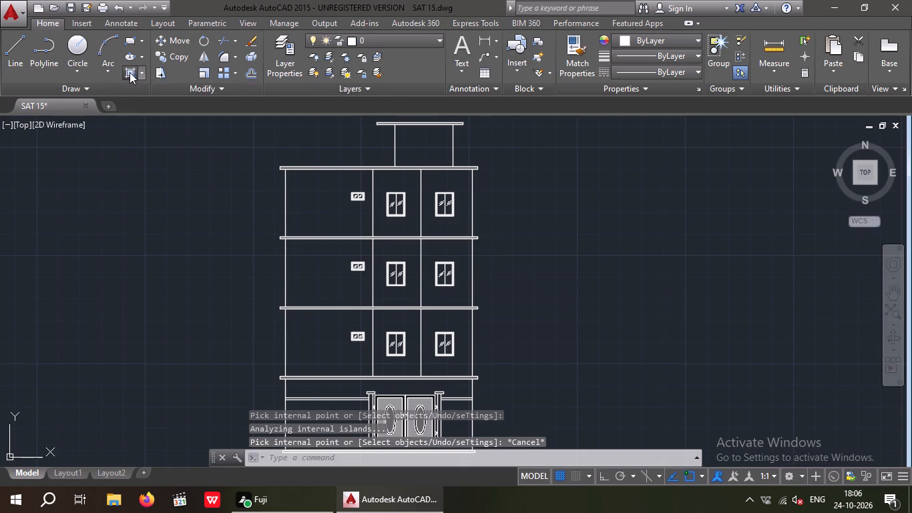
click(371, 58)
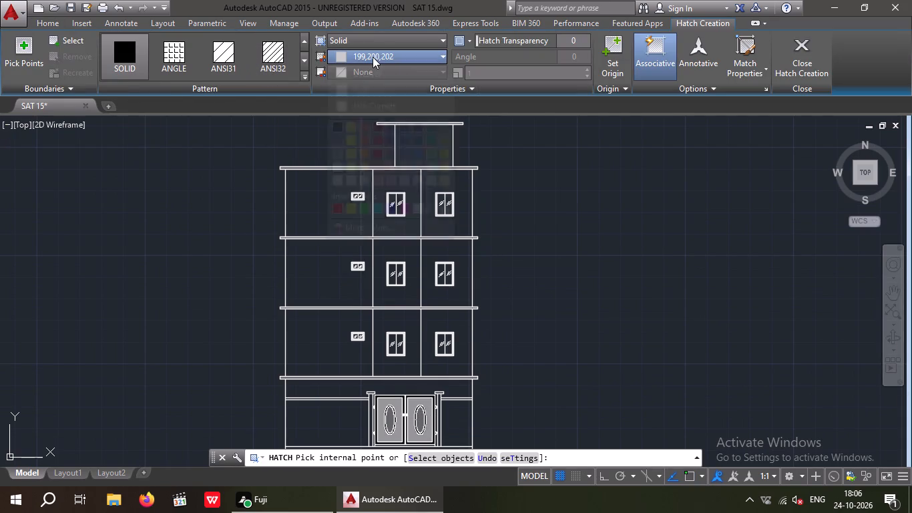
click(423, 180)
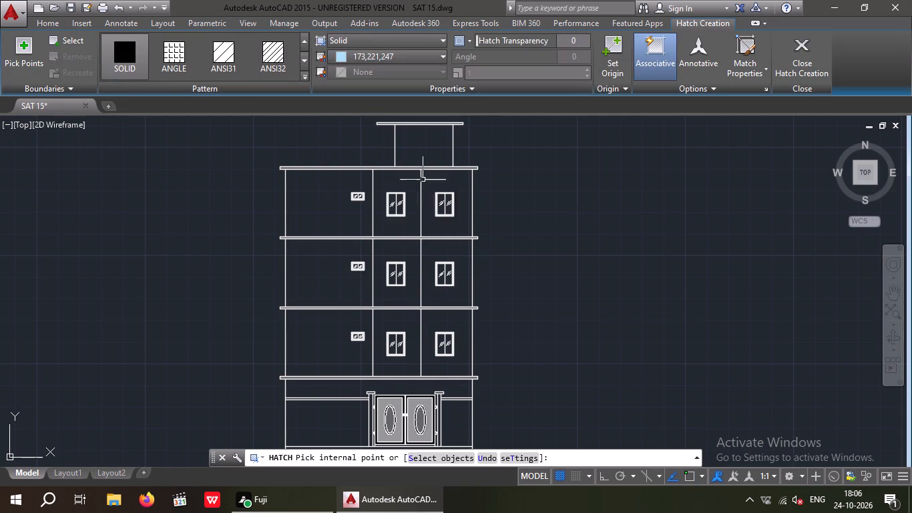
scroll(353, 200, up, 5)
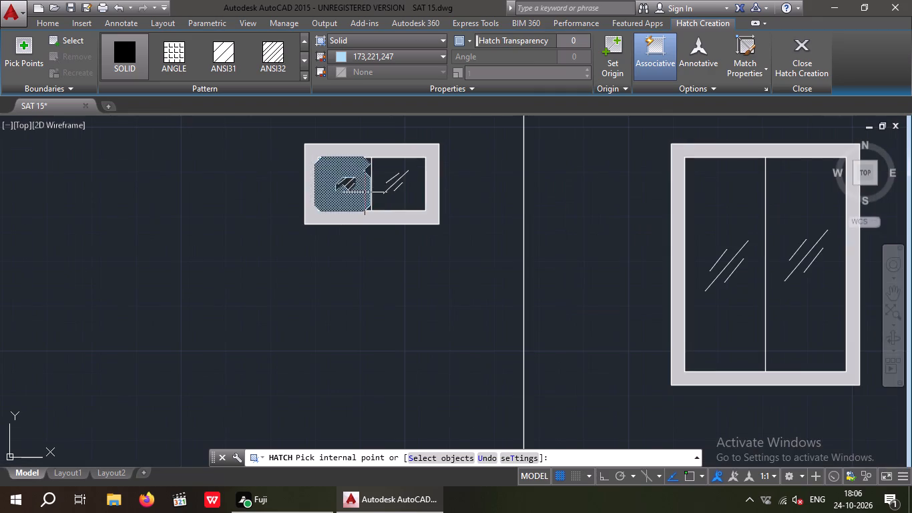
click(365, 193)
click(399, 196)
scroll(399, 186, down, 2)
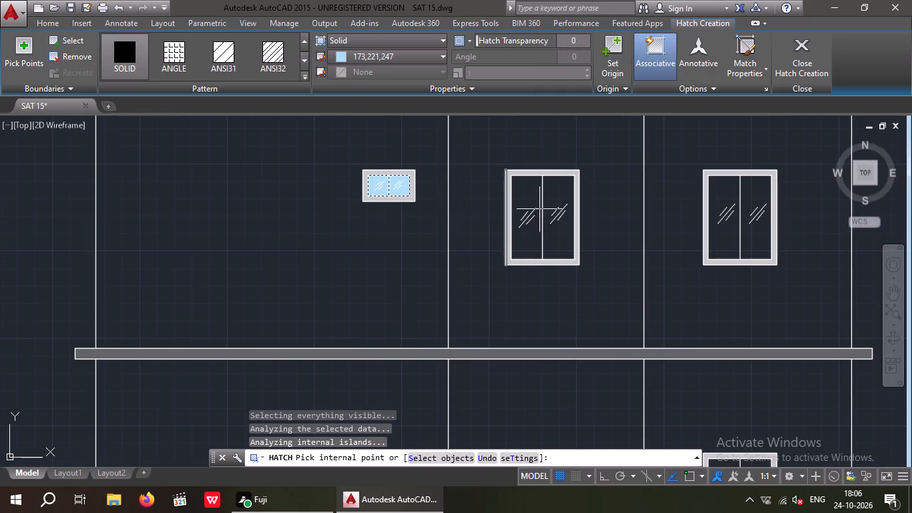
click(527, 201)
click(560, 196)
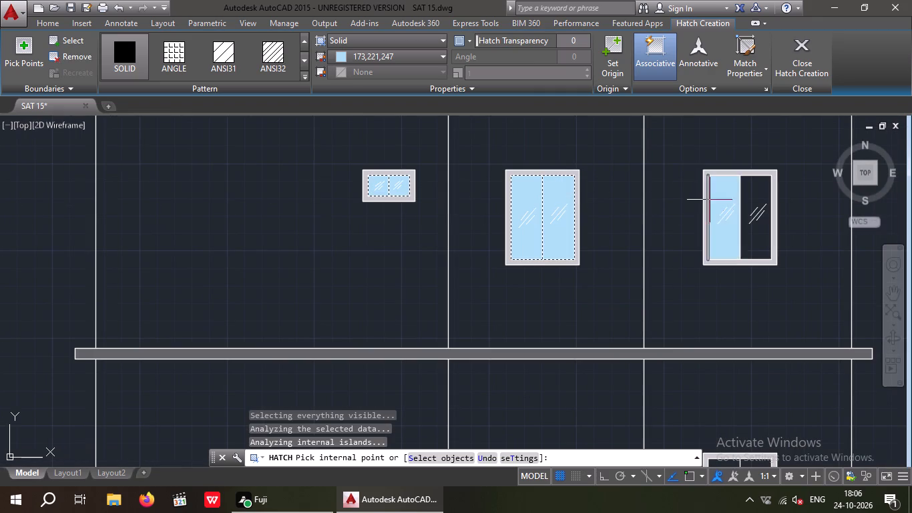
click(712, 197)
click(757, 204)
Fill both panes of the second floor's small window with the same solid light blue hatch.
scroll(683, 210, down, 3)
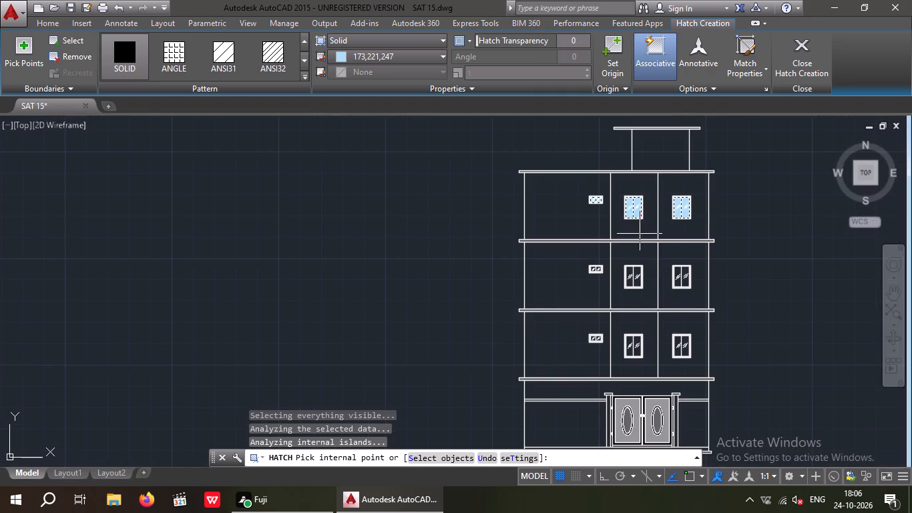
middle_drag(633, 265, 451, 242)
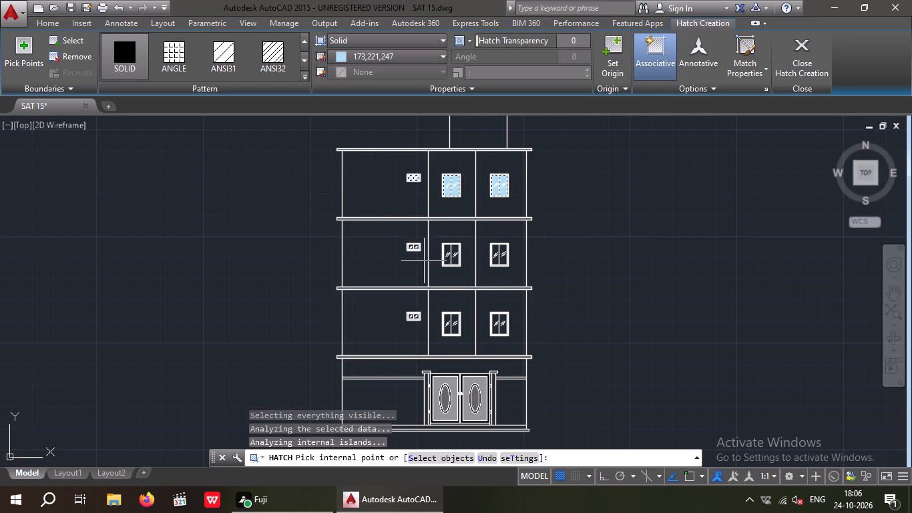
scroll(419, 250, up, 4)
scroll(348, 226, up, 3)
click(373, 212)
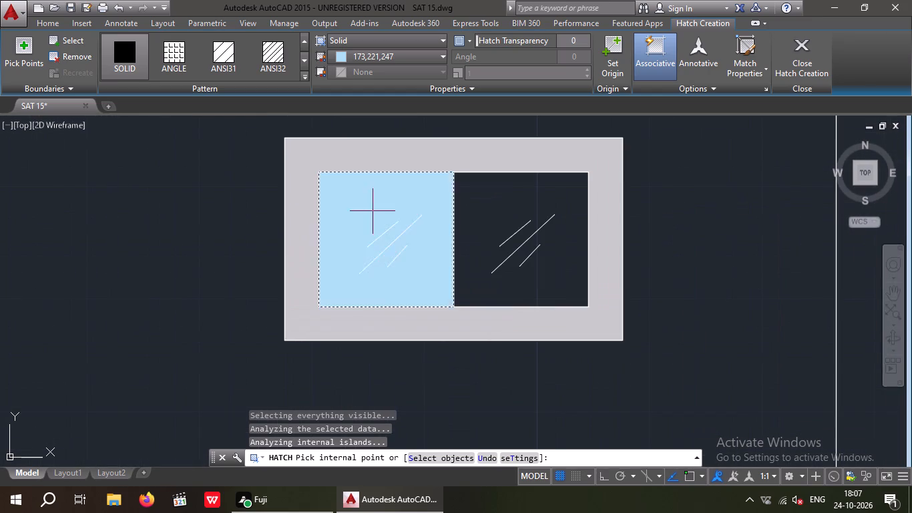
click(493, 224)
Fill all four panes of the second floor's two large windows with the solid light blue 173,221,247 hatch.
scroll(499, 204, down, 3)
scroll(541, 260, down, 1)
middle_drag(541, 260, 325, 259)
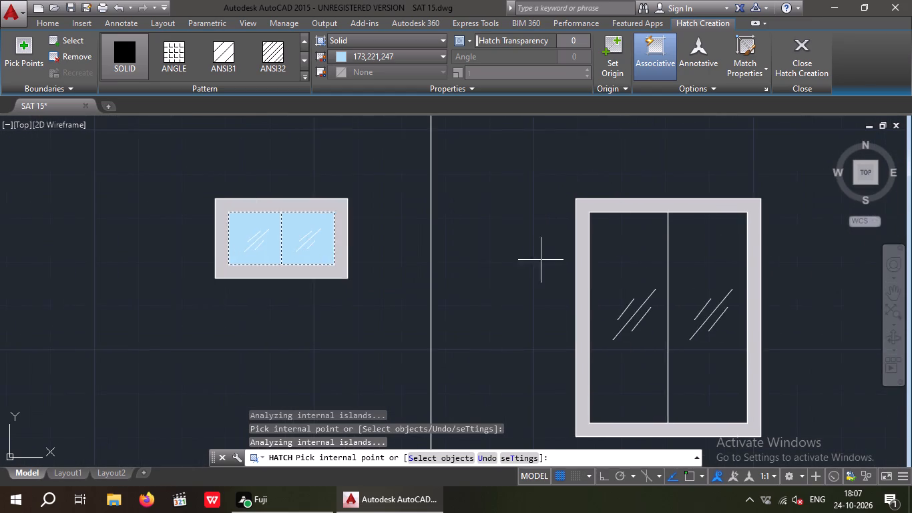
scroll(343, 245, down, 2)
click(518, 265)
scroll(516, 254, down, 3)
scroll(537, 262, up, 2)
click(529, 252)
middle_drag(528, 251, 198, 250)
scroll(436, 259, up, 1)
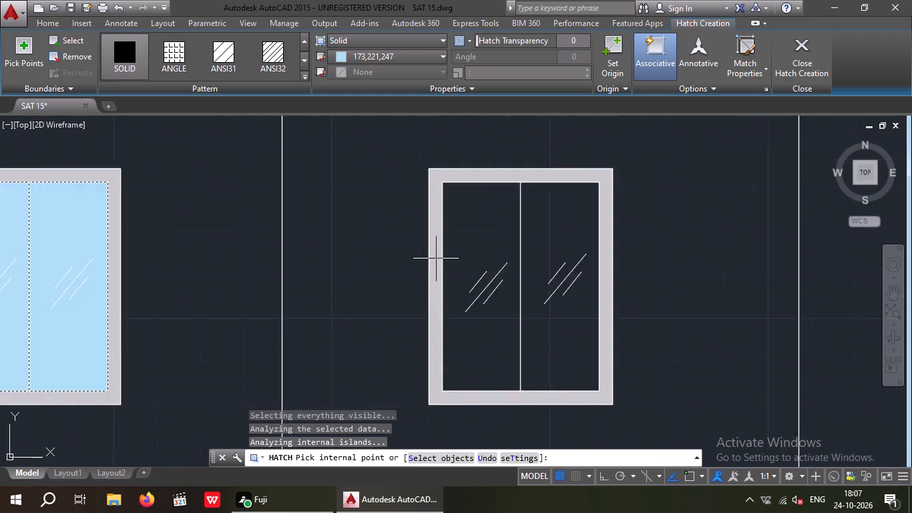
scroll(436, 259, up, 1)
click(491, 252)
scroll(497, 244, down, 3)
click(531, 238)
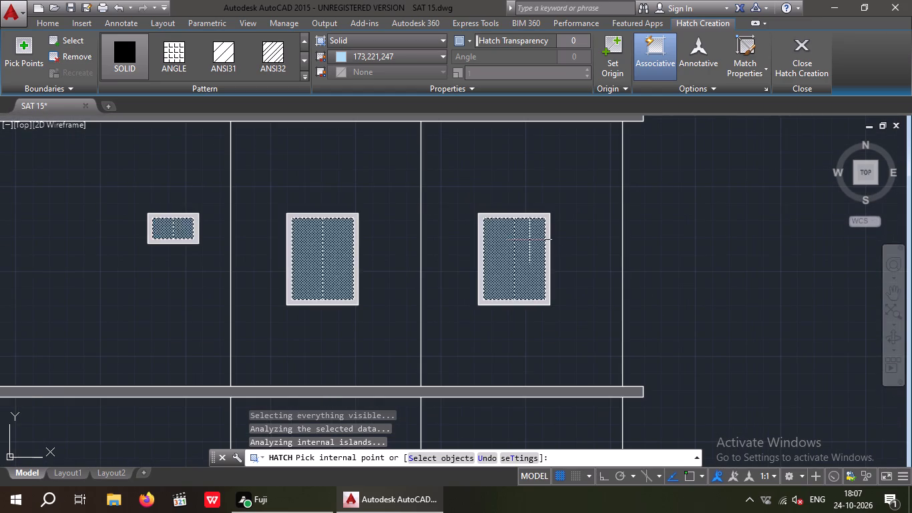
Fill both panes of the first floor's small window with the solid light blue 173,221,247 hatch.
scroll(532, 236, down, 3)
scroll(387, 341, up, 4)
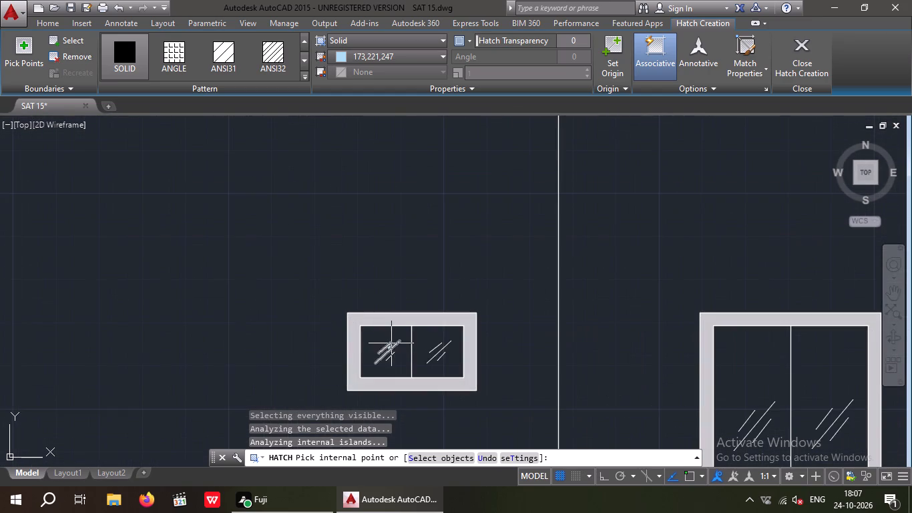
scroll(391, 346, up, 2)
click(368, 331)
scroll(375, 324, down, 2)
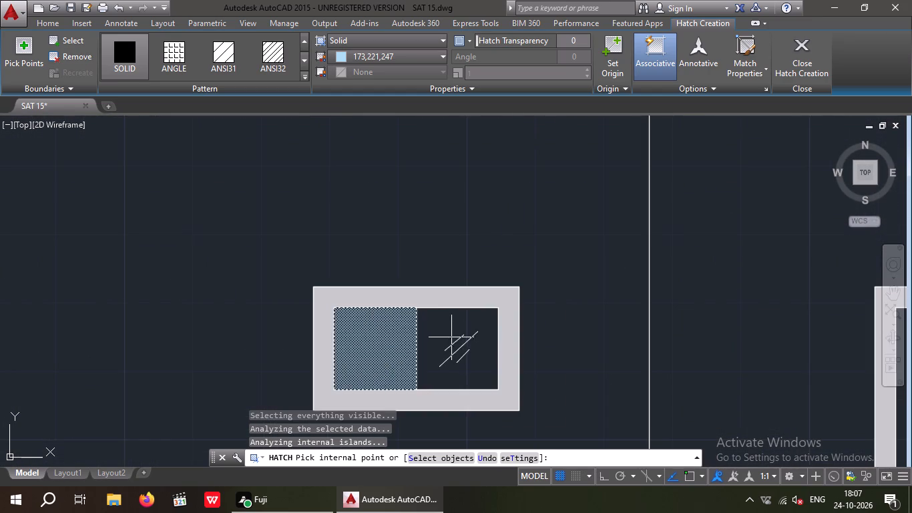
click(451, 336)
Fill all four panes of the first floor's two large windows with the same light blue hatch and end the Hatch command.
scroll(453, 319, down, 3)
middle_drag(491, 342, 214, 290)
scroll(239, 273, down, 3)
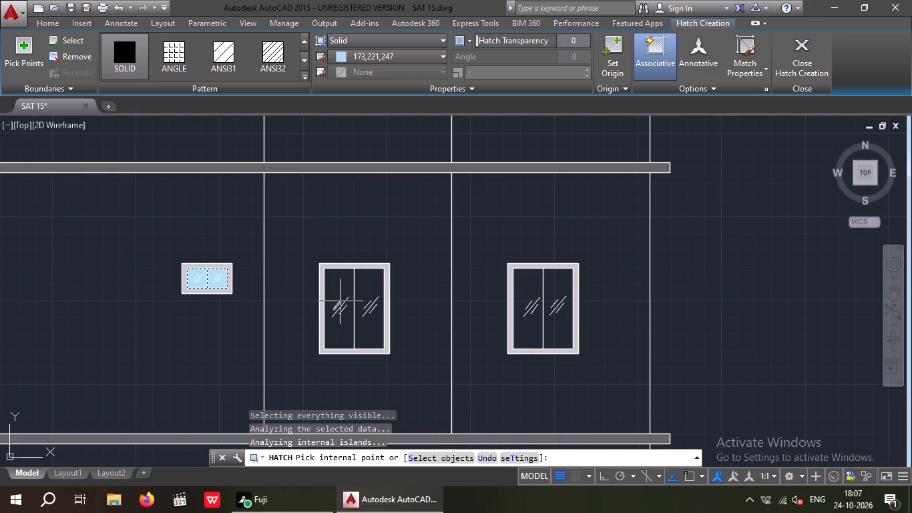
click(337, 291)
click(373, 293)
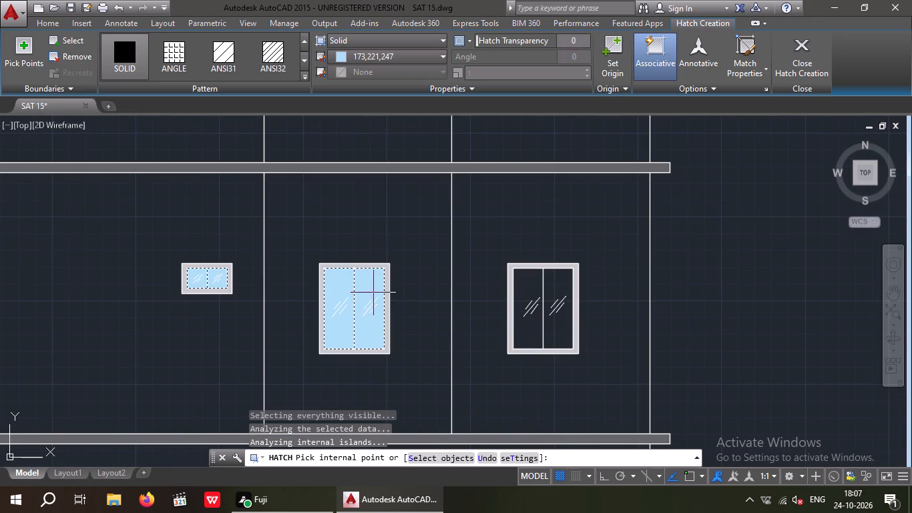
click(531, 289)
click(561, 289)
scroll(551, 254, down, 2)
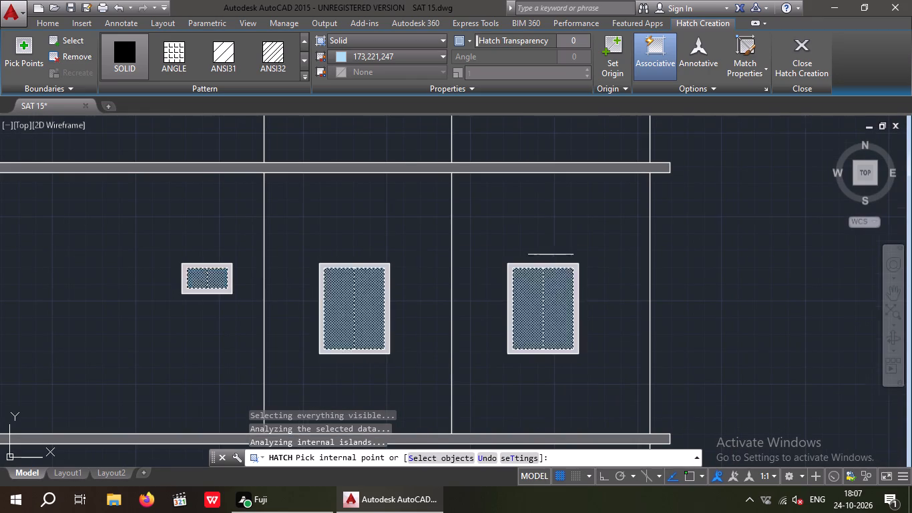
scroll(551, 255, down, 1)
middle_drag(521, 301, 489, 290)
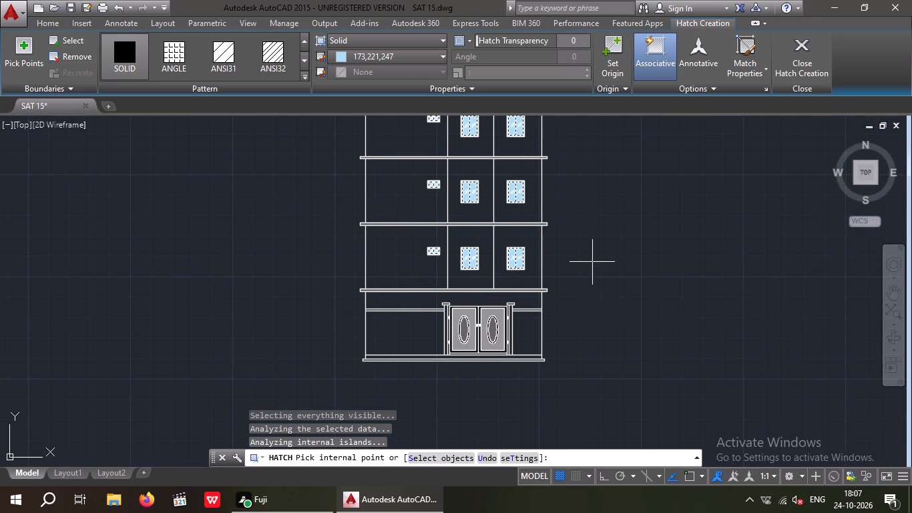
key(Escape)
Recolour the existing solid hatch of the slab bands and roof band to index colour Green.
middle_drag(577, 274, 564, 318)
scroll(567, 287, down, 2)
middle_drag(565, 299, 560, 320)
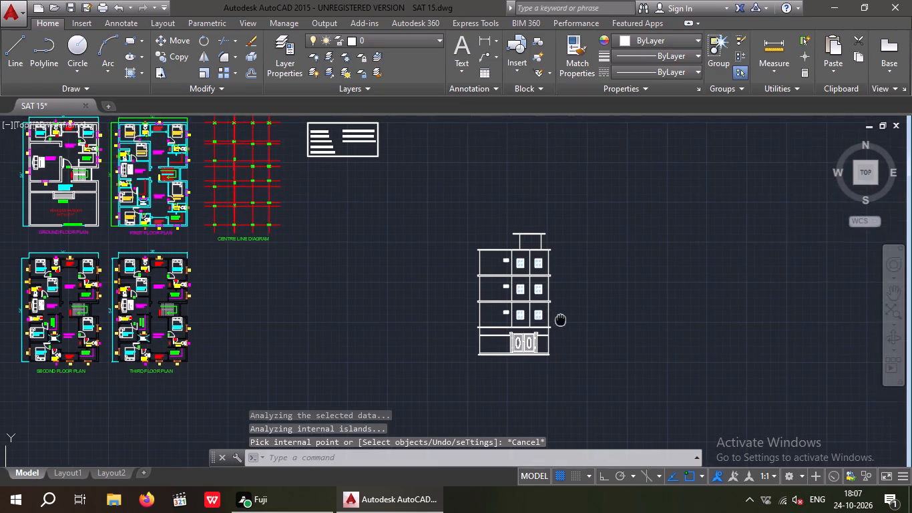
scroll(561, 298, up, 2)
middle_drag(525, 279, 541, 341)
scroll(382, 238, up, 2)
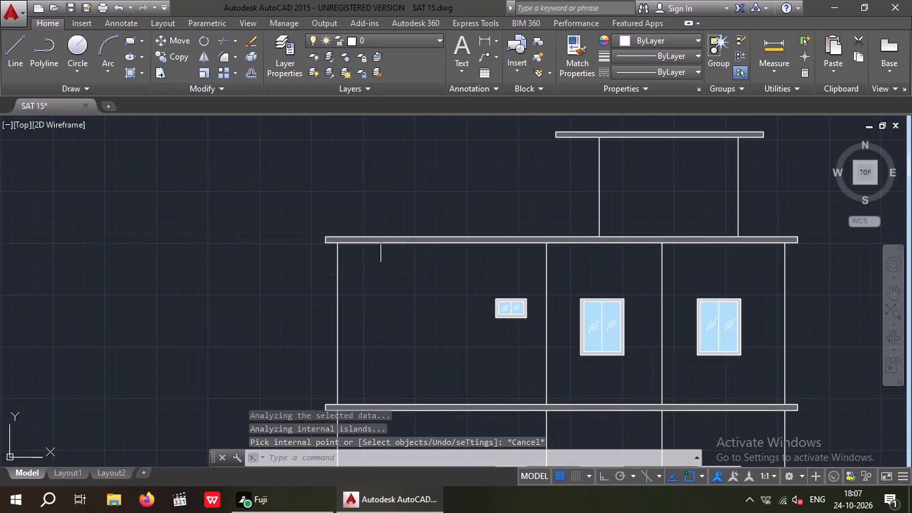
click(365, 239)
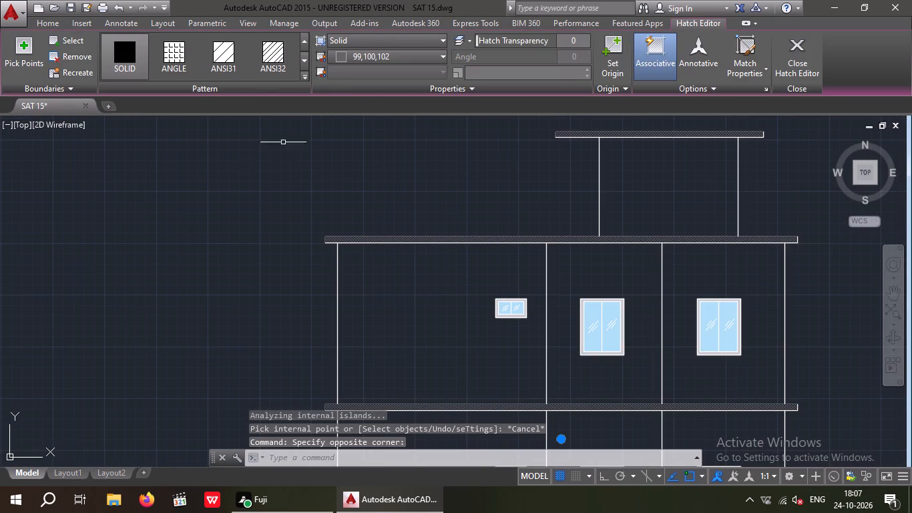
click(357, 57)
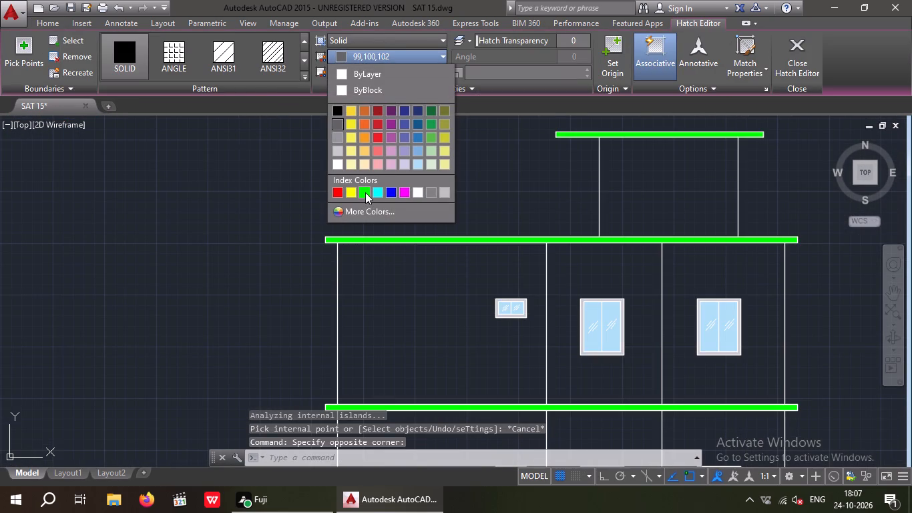
click(365, 192)
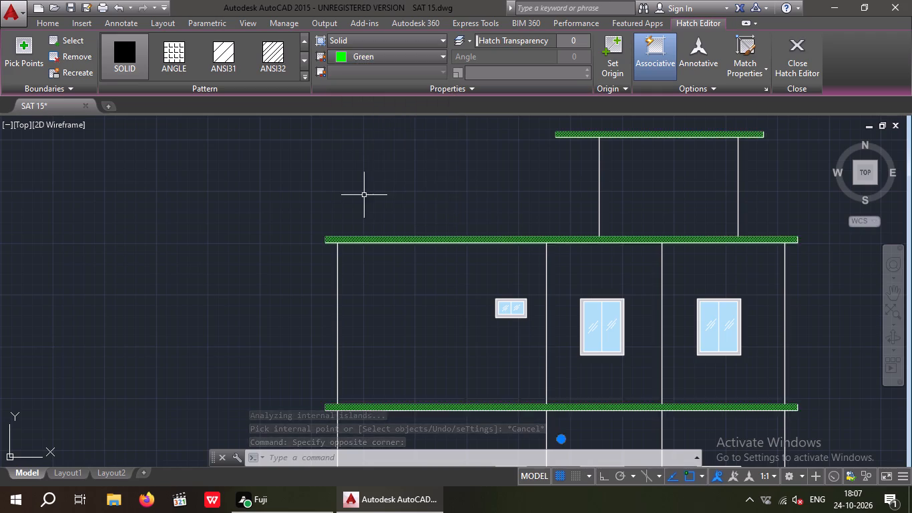
key(Escape)
Hatch the ground-floor wall bands on both sides of the entrance and both pillar caps with solid Green.
scroll(276, 216, down, 3)
middle_drag(248, 285, 260, 288)
scroll(274, 280, up, 2)
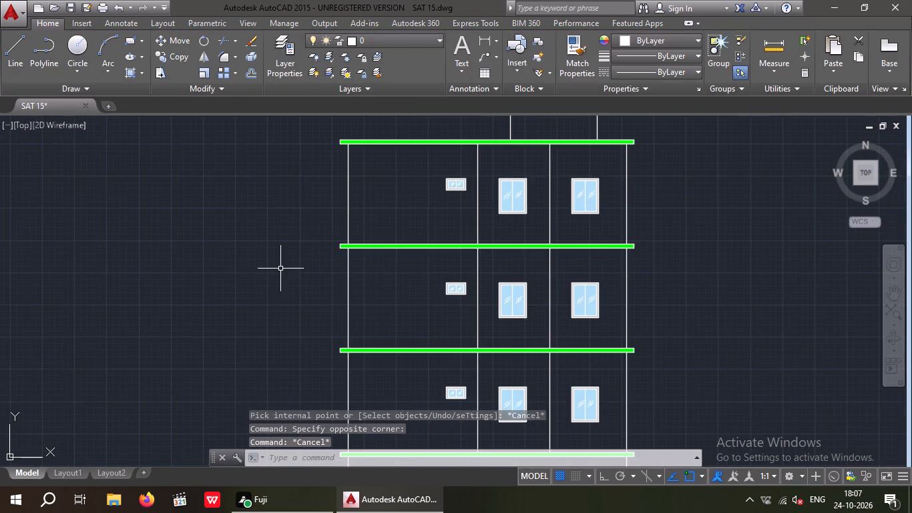
middle_drag(279, 269, 211, 283)
scroll(236, 273, down, 1)
middle_drag(226, 280, 168, 283)
middle_drag(178, 298, 202, 275)
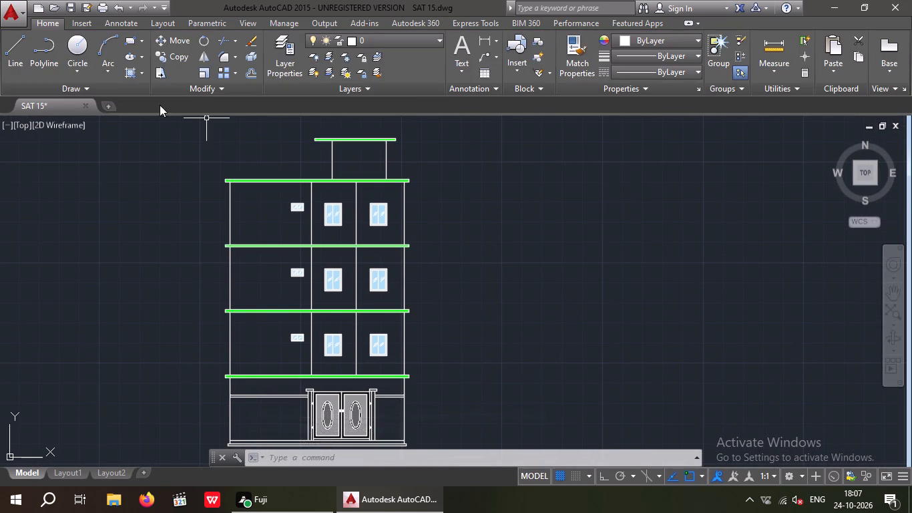
click(132, 77)
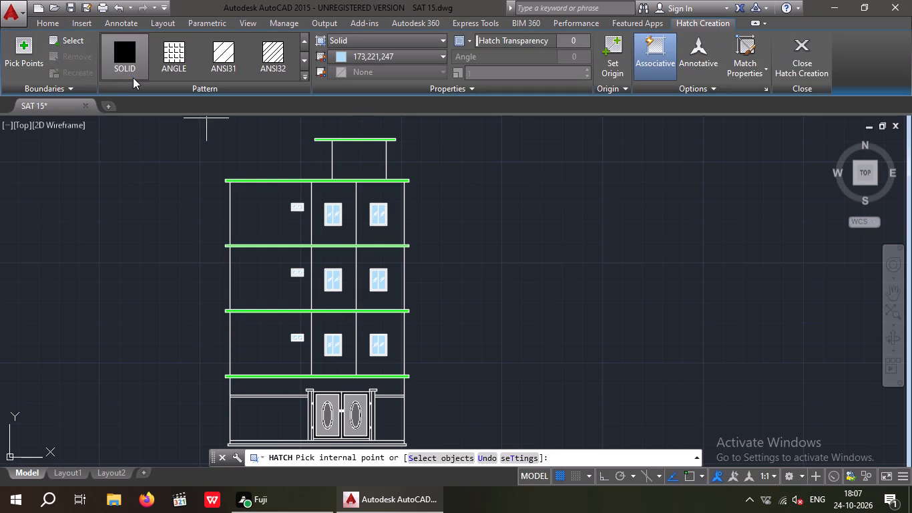
click(401, 57)
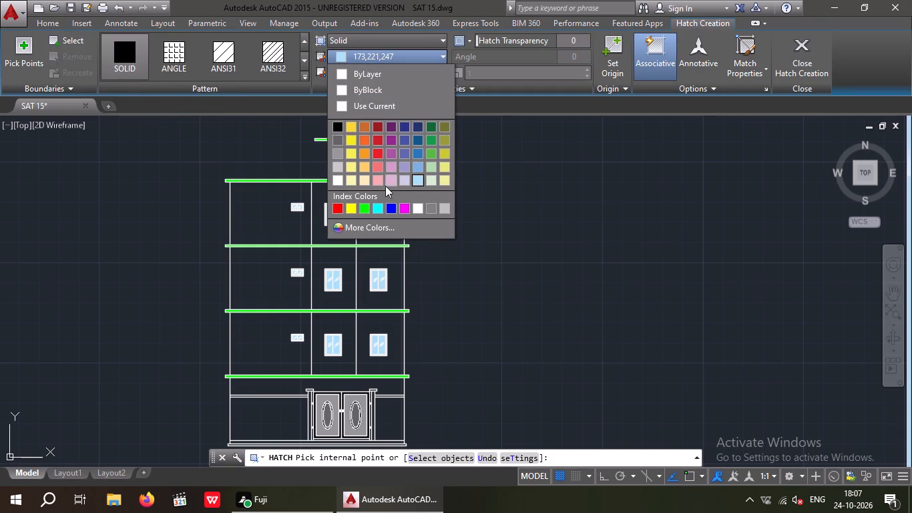
middle_drag(479, 288, 475, 249)
middle_drag(465, 228, 465, 183)
click(361, 205)
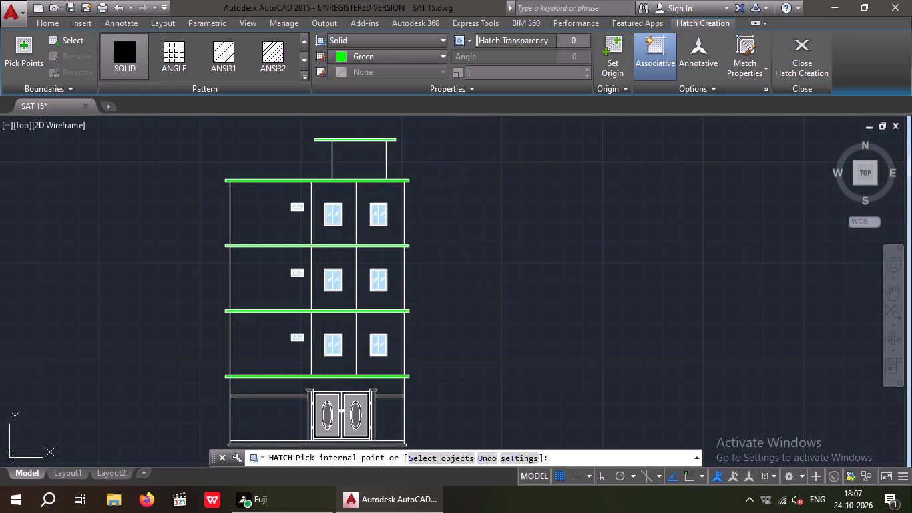
scroll(260, 419, up, 3)
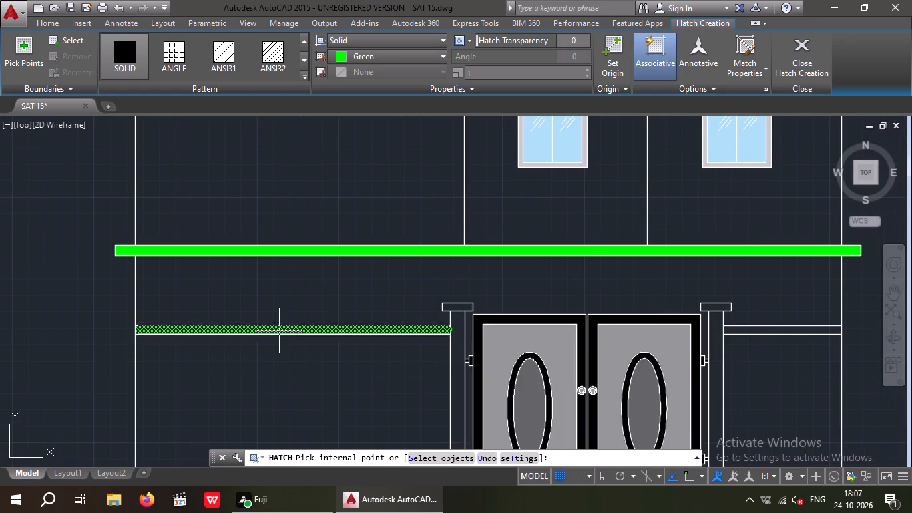
click(278, 332)
click(463, 306)
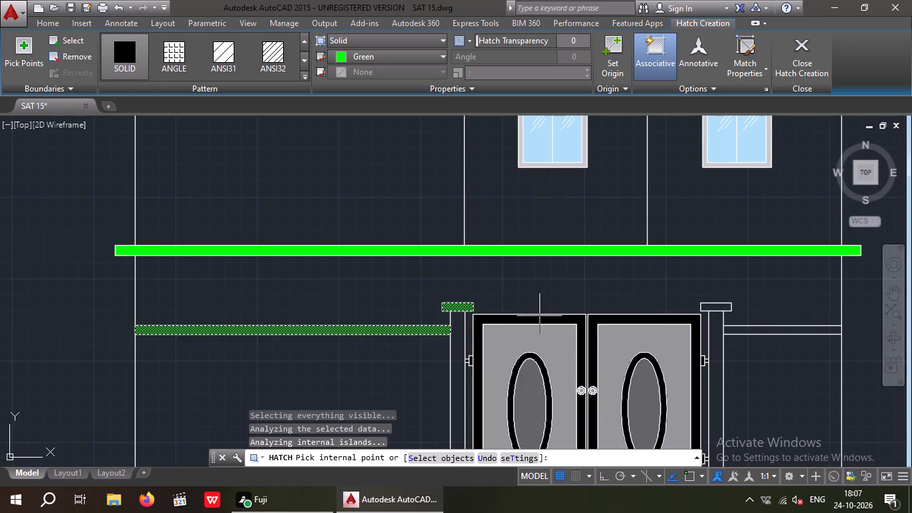
click(716, 306)
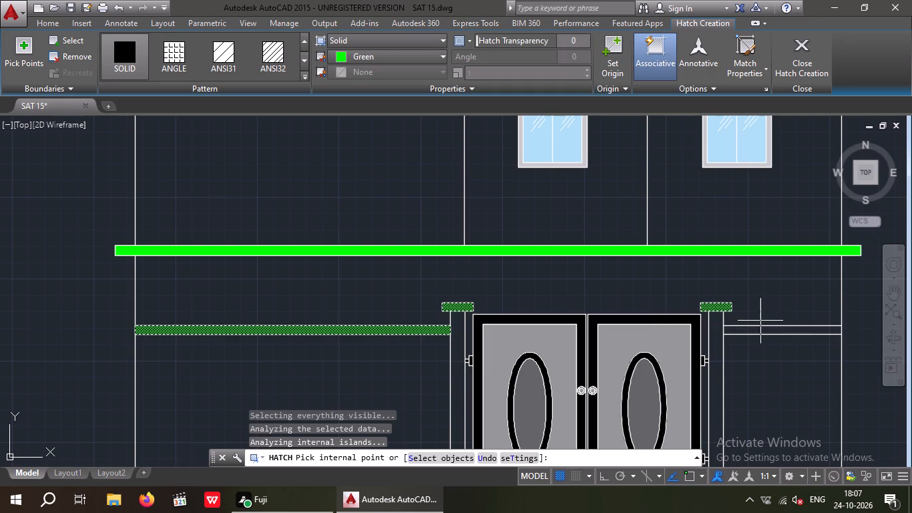
click(756, 328)
middle_drag(761, 290, 737, 282)
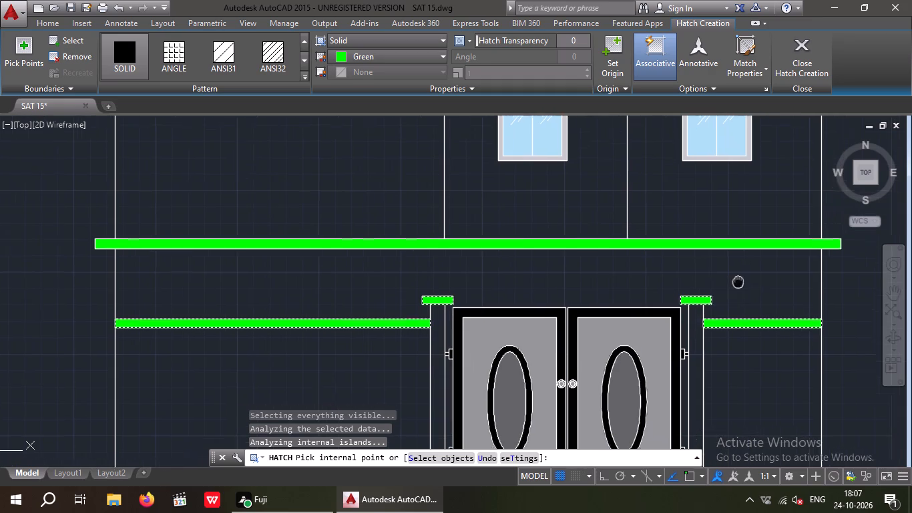
middle_drag(737, 282, 709, 265)
key(Escape)
Hatch the two pillars flanking the entrance doors with a solid fill in blue 69,84,165.
scroll(679, 244, down, 1)
middle_drag(636, 255, 473, 254)
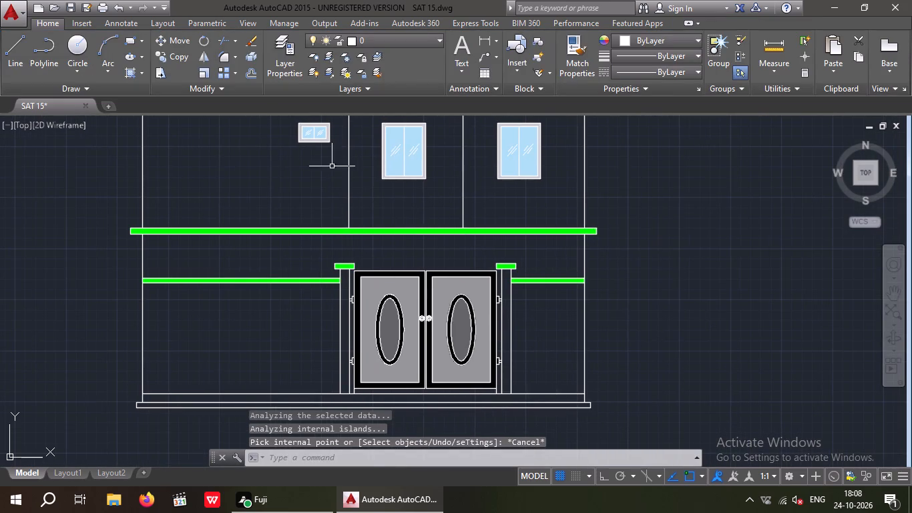
click(132, 71)
click(381, 55)
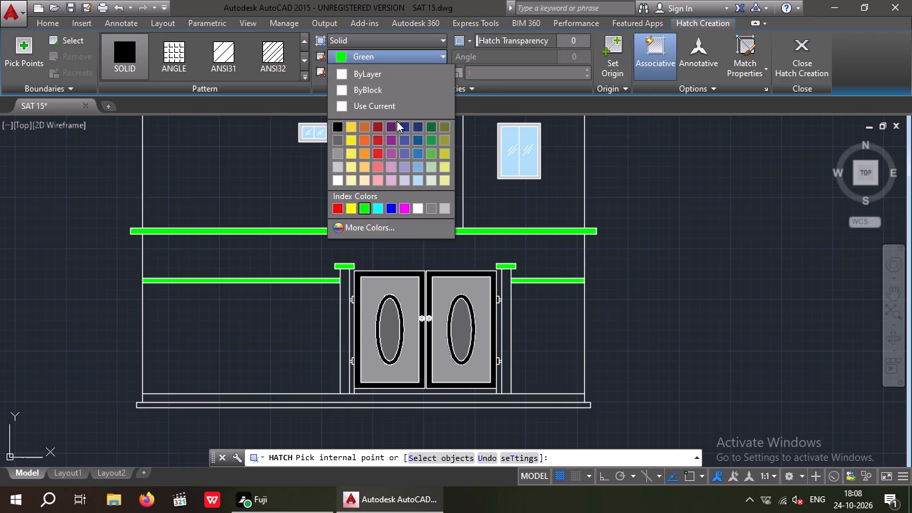
click(407, 138)
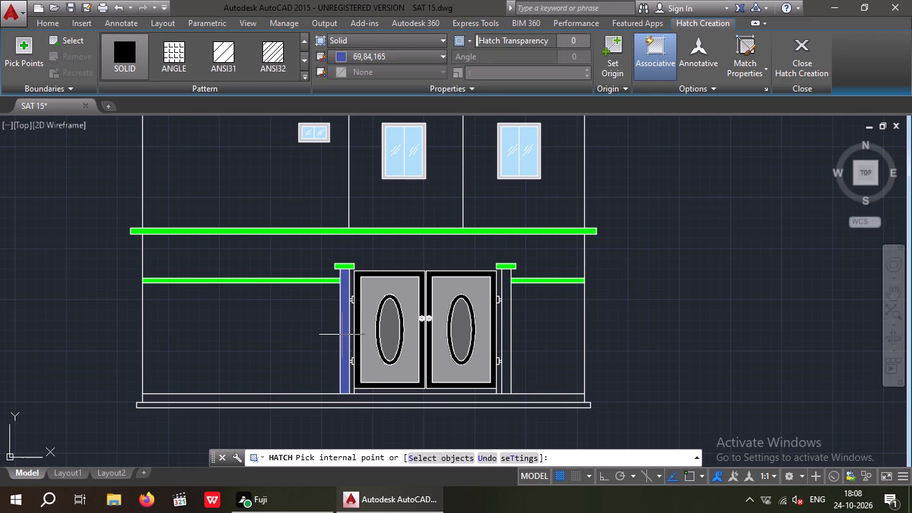
click(342, 335)
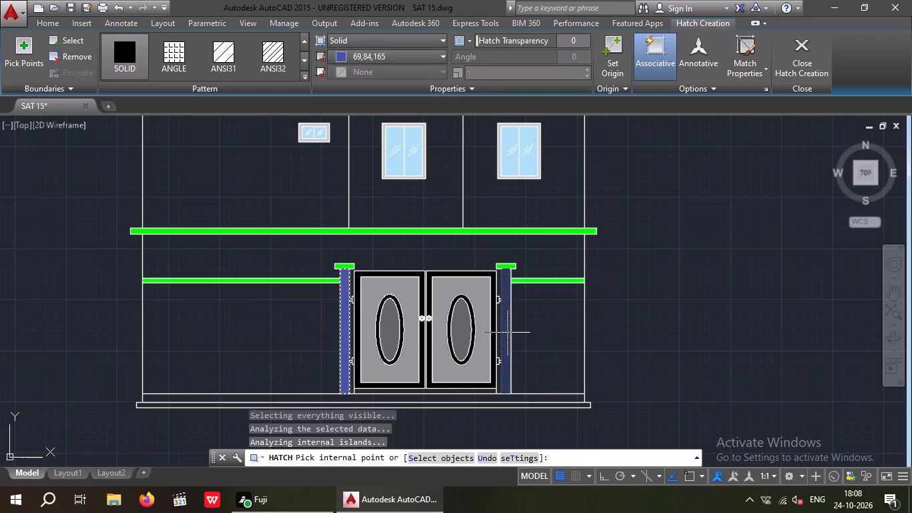
click(507, 333)
key(Escape)
Hatch the three wall panels of the top floor around the windows with a solid fill in 94,103,175.
scroll(537, 321, down, 2)
middle_drag(572, 347, 529, 391)
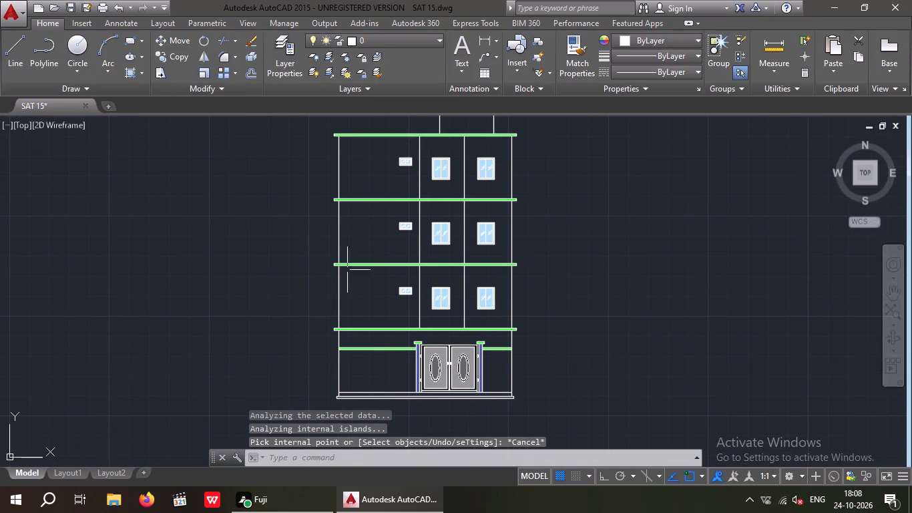
middle_drag(416, 137, 405, 219)
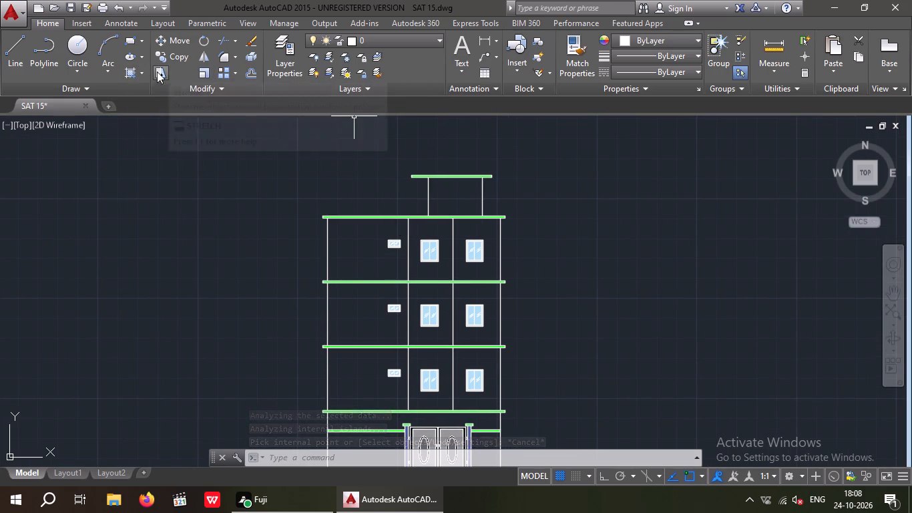
click(132, 72)
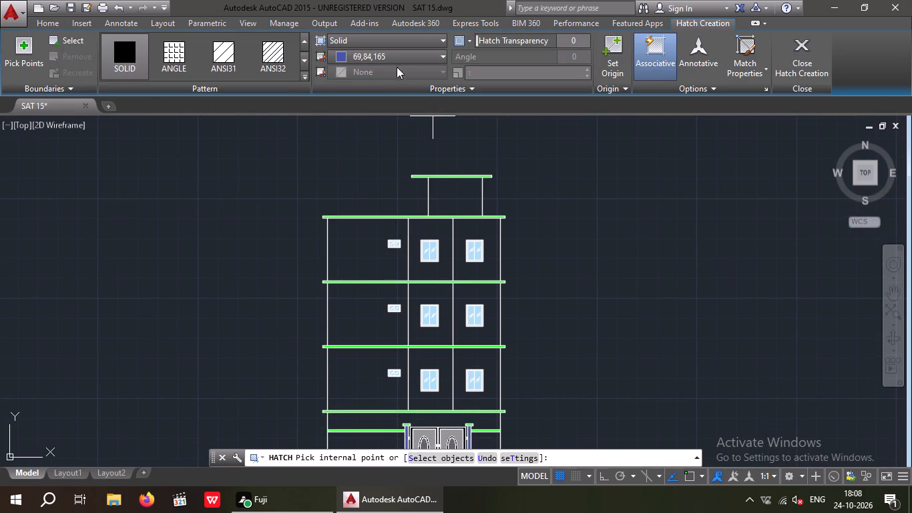
click(393, 60)
click(405, 156)
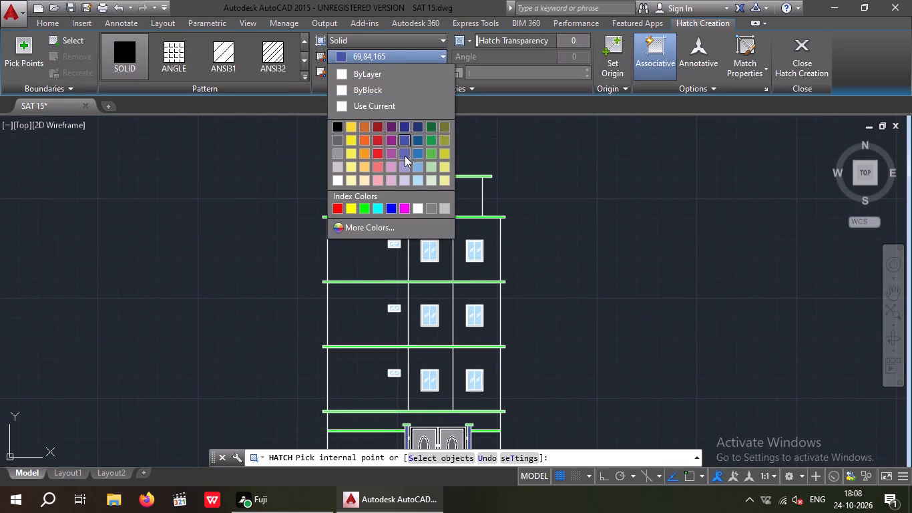
click(367, 266)
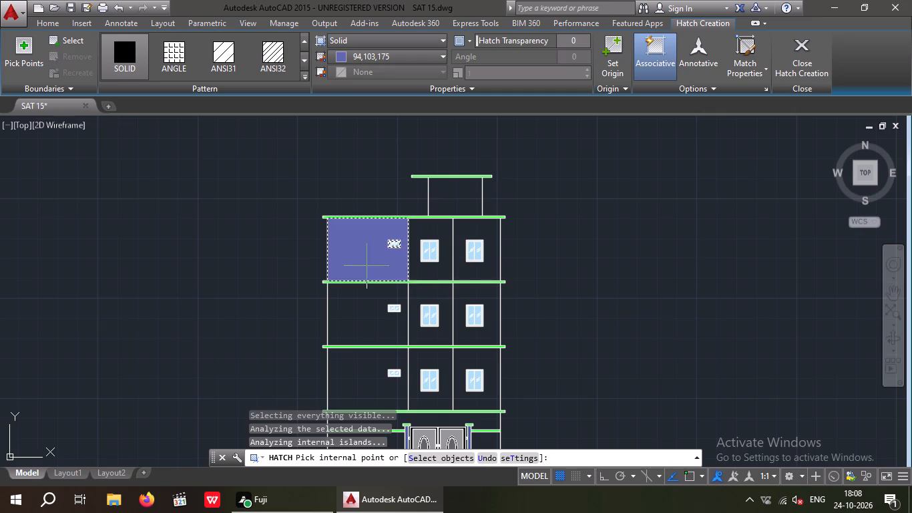
click(416, 265)
click(461, 267)
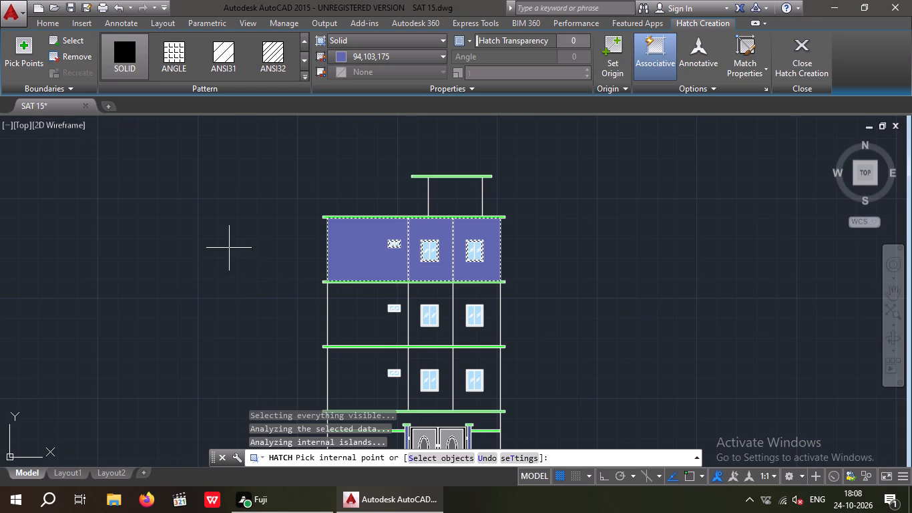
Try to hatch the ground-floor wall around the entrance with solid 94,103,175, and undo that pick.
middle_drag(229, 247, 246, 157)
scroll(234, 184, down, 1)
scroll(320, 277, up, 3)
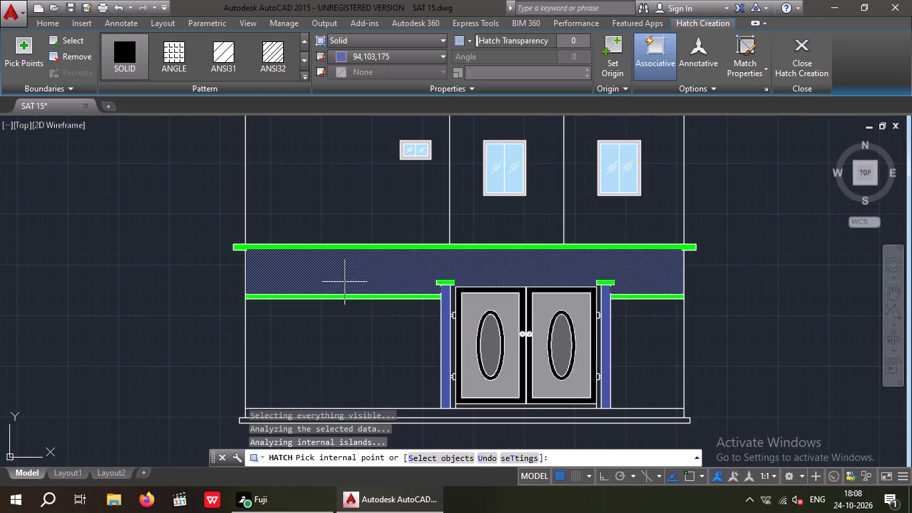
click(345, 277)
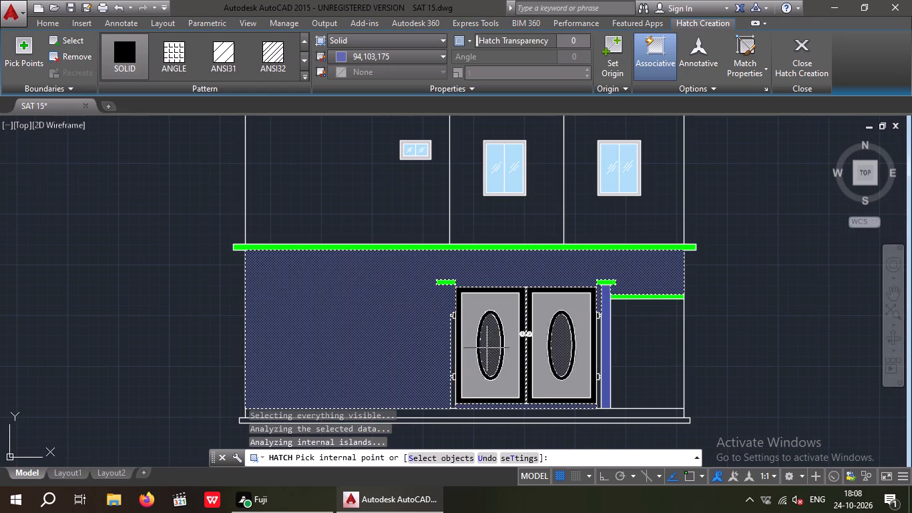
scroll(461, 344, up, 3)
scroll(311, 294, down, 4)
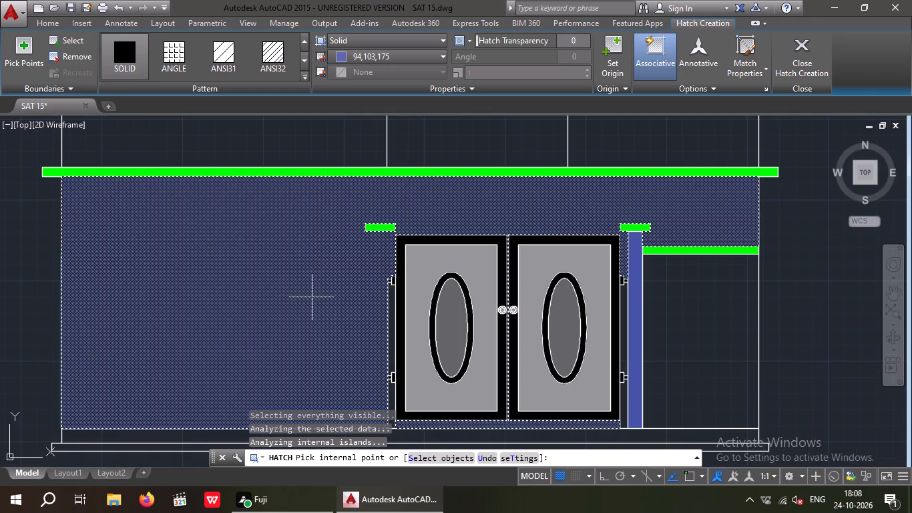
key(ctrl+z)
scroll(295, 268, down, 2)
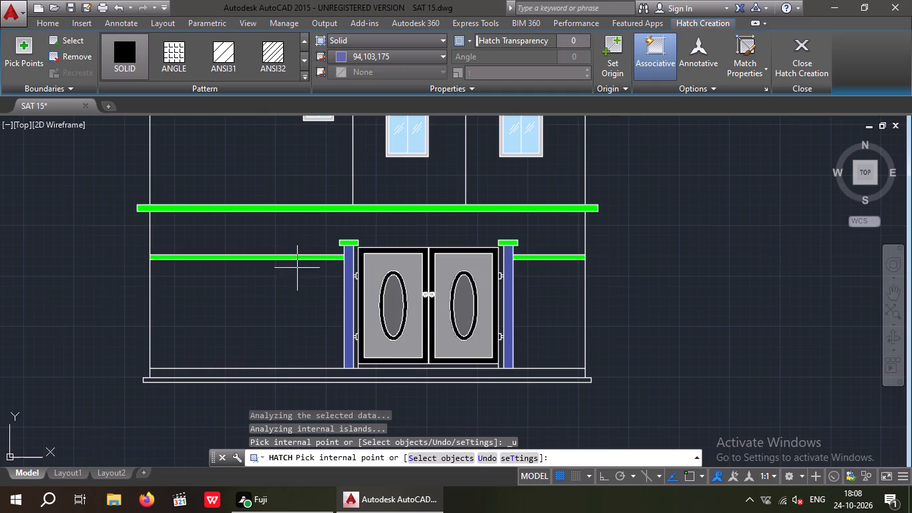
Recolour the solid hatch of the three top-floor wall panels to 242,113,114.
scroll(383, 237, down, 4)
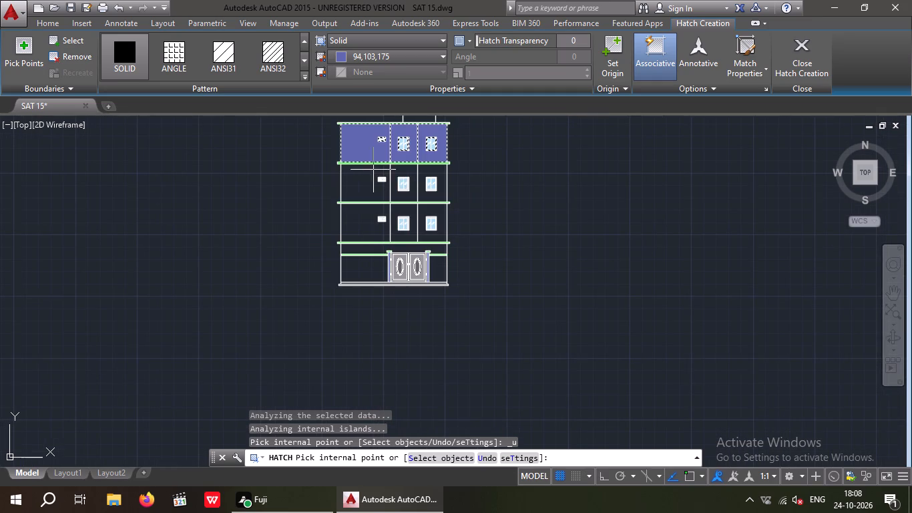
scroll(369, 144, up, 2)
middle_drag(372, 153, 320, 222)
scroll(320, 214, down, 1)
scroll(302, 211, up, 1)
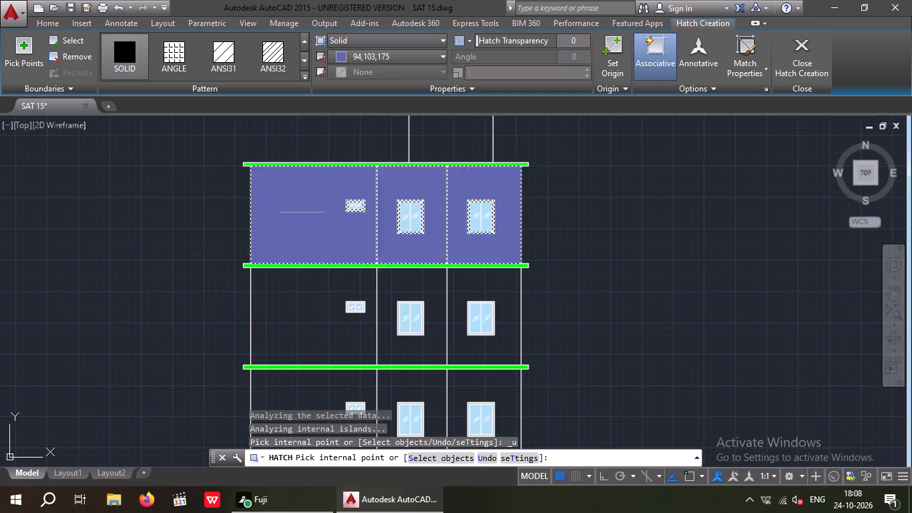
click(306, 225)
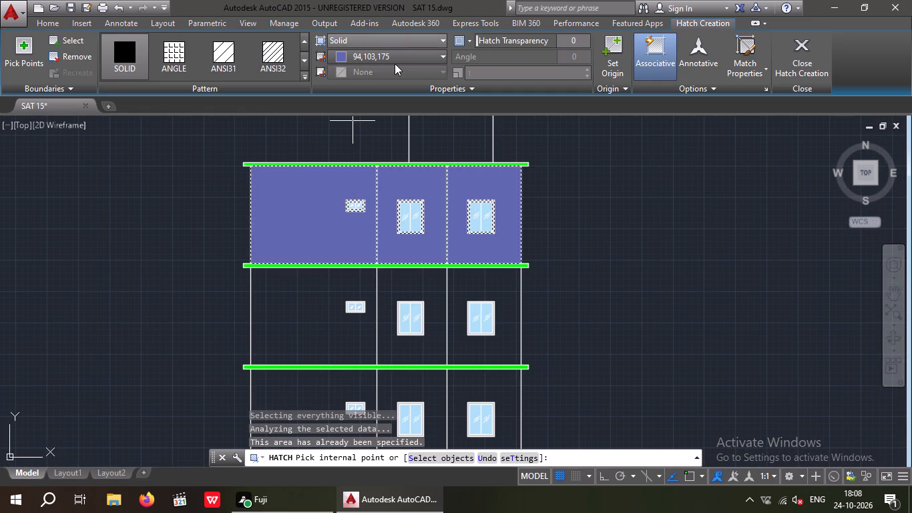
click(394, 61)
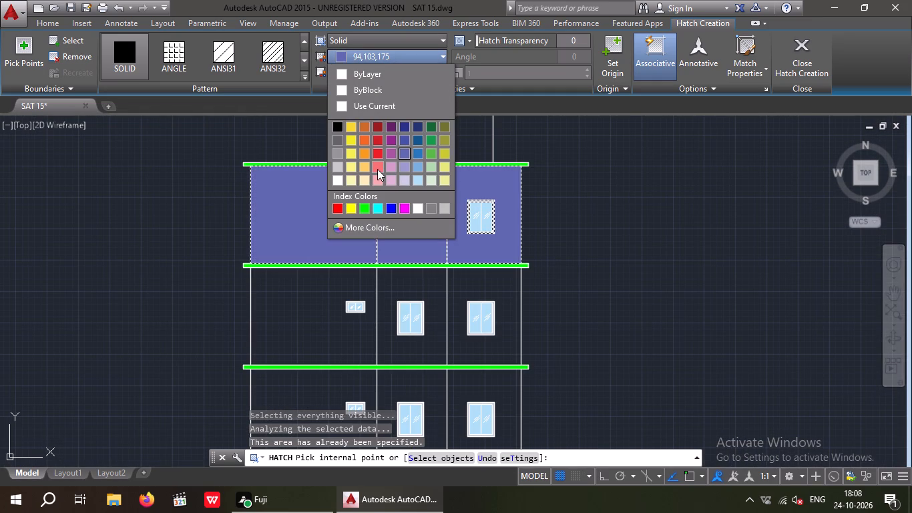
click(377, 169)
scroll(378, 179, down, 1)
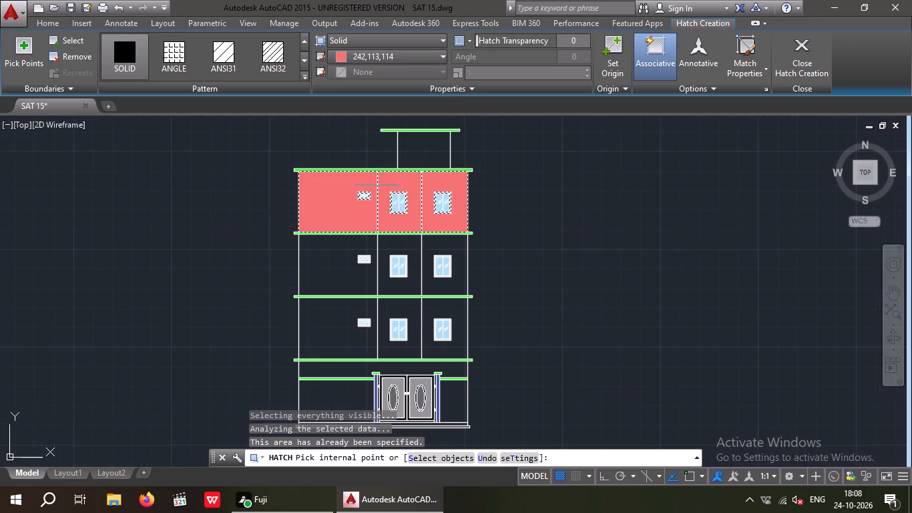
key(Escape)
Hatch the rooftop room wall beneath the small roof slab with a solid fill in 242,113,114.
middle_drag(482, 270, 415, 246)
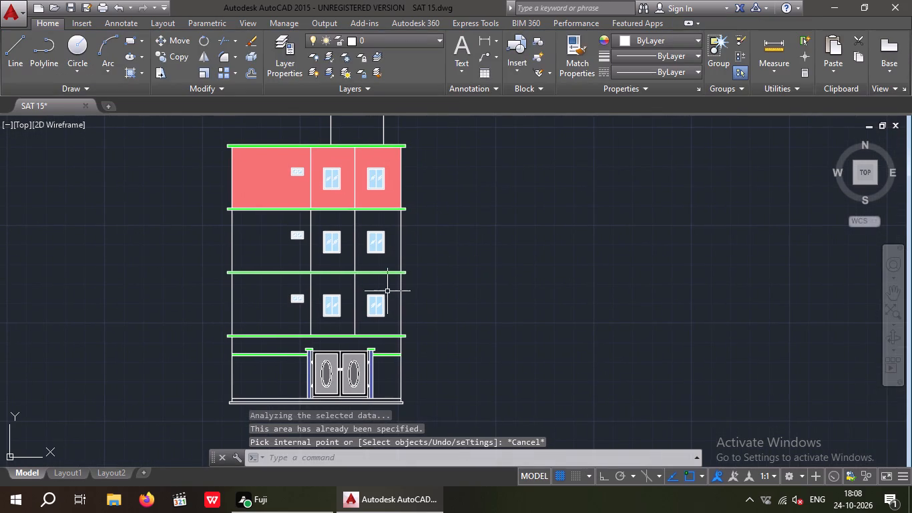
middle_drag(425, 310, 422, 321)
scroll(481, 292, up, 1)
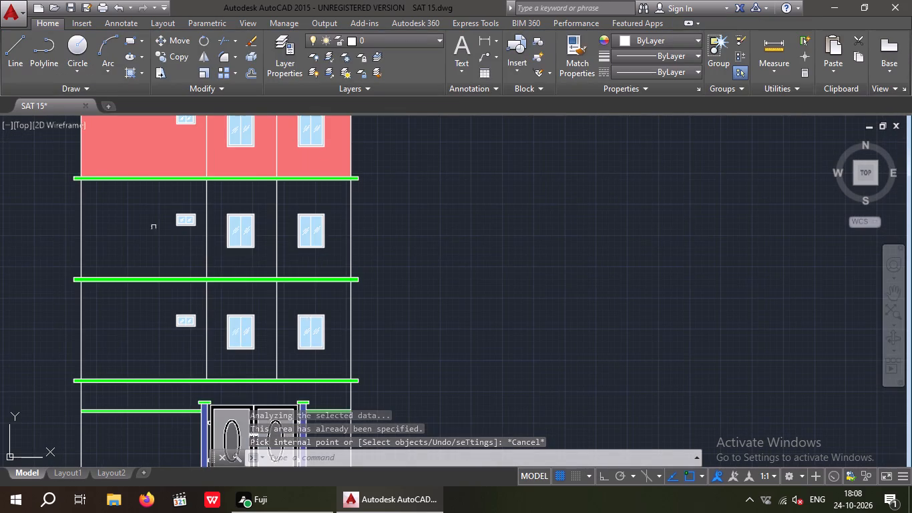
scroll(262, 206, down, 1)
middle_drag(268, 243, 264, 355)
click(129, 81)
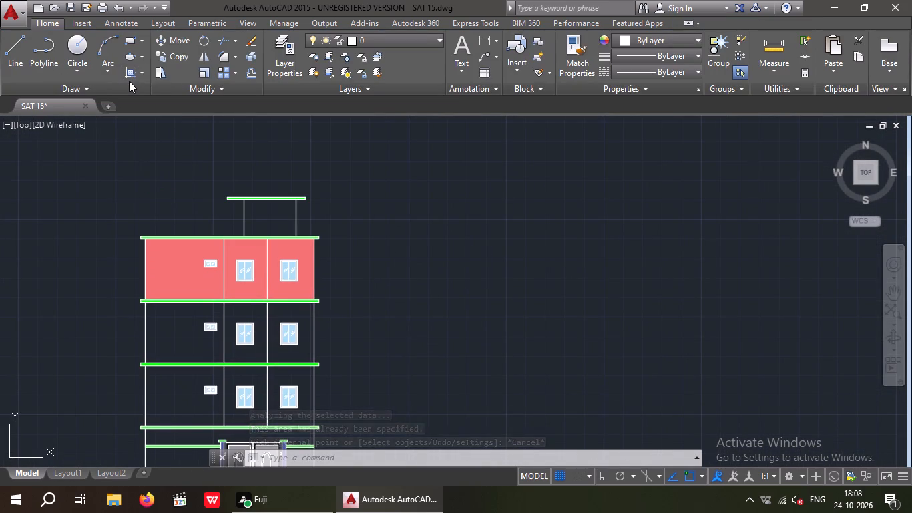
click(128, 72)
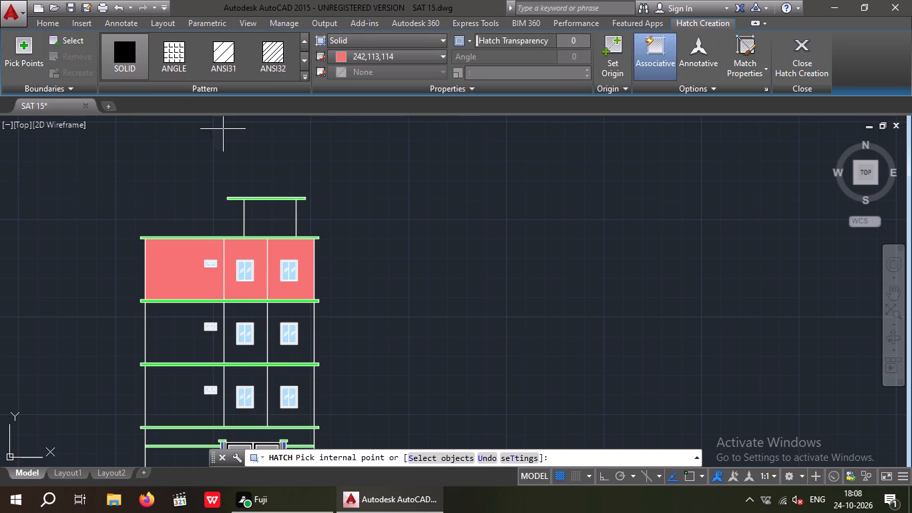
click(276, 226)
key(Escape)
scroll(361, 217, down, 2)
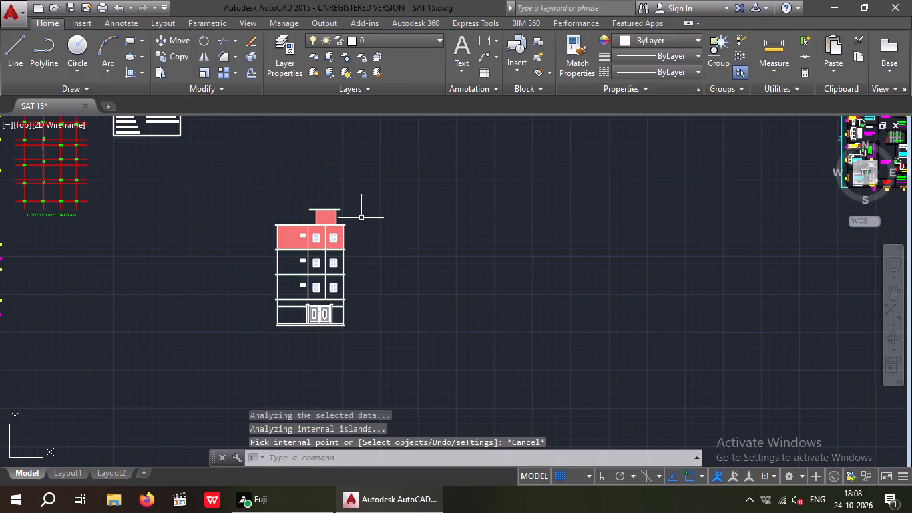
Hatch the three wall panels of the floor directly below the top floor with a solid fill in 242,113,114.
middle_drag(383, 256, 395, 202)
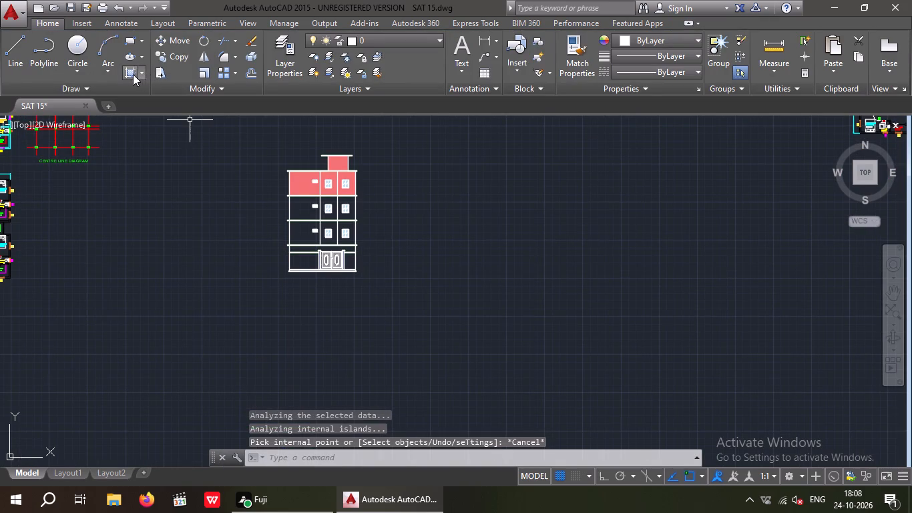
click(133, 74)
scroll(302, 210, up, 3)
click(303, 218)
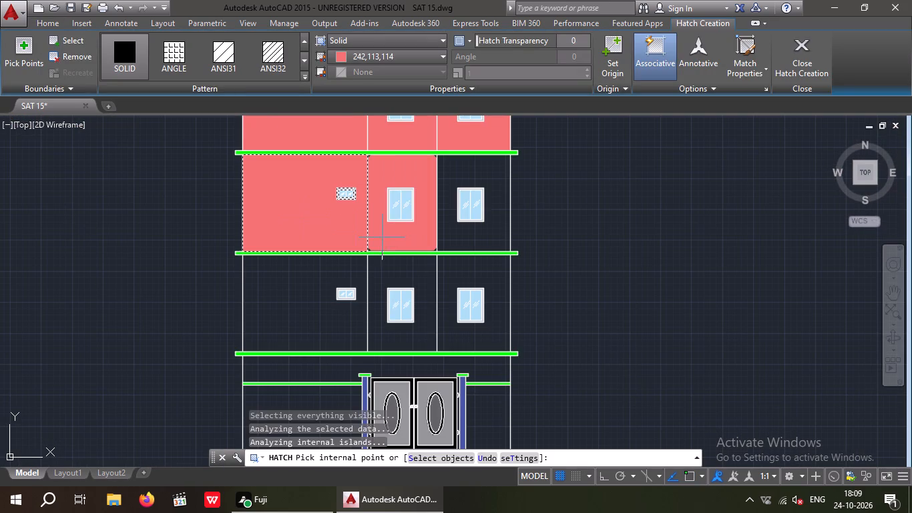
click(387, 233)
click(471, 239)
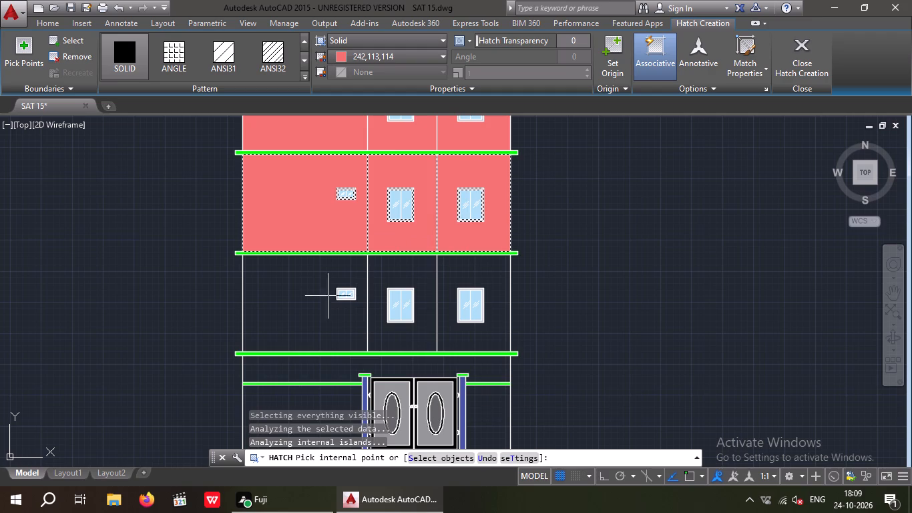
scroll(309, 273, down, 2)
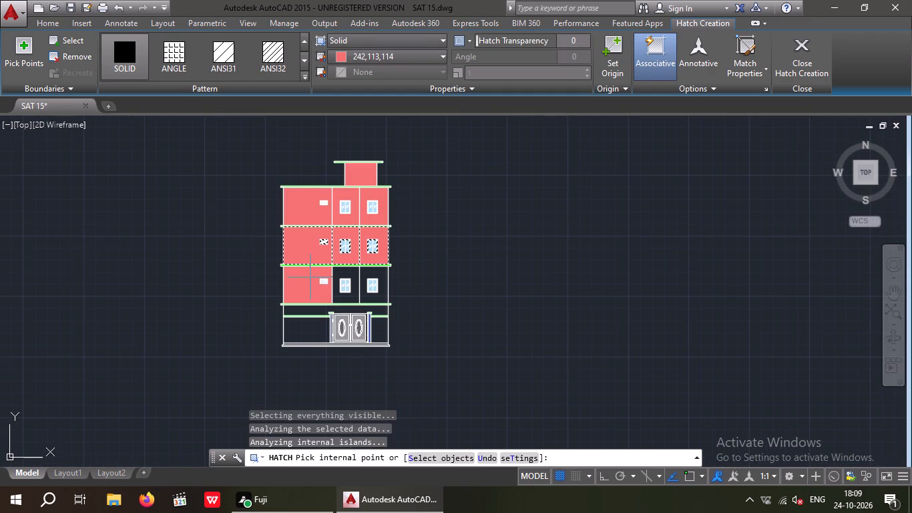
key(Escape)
Undo the wall hatches on the rooftop room, the top floor and the floor below it.
key(ctrl+z)
key(ctrl+z)
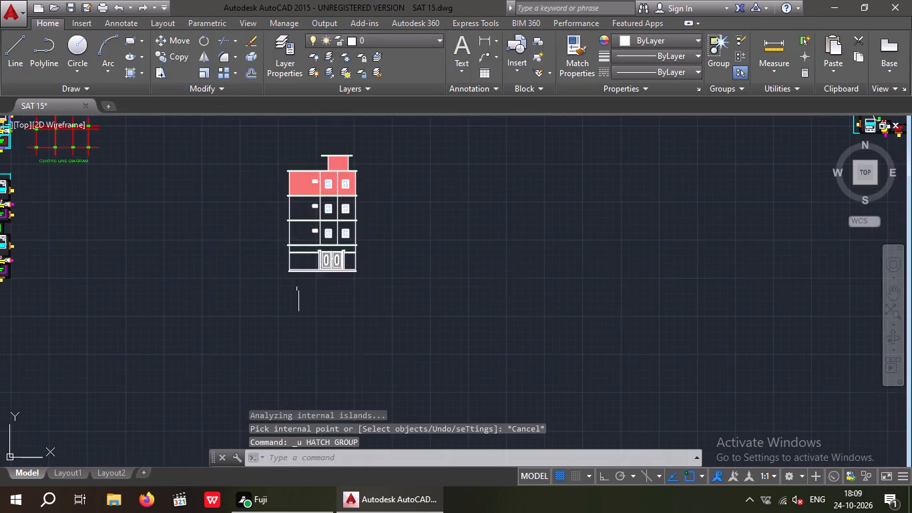
key(ctrl+z)
key(ctrl+z)
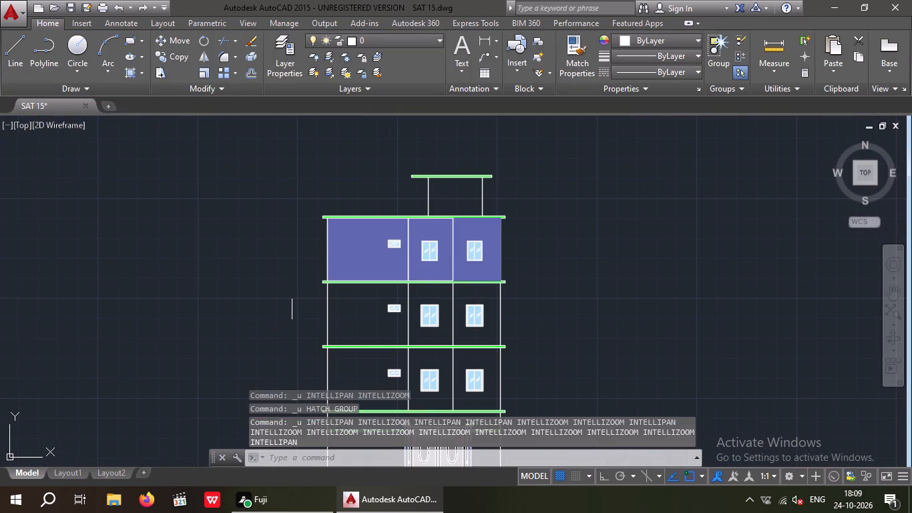
key(ctrl+z)
Copy the whole front elevation twice with Ortho on, placing both copies in a horizontal row to the right of the original.
scroll(291, 224, down, 3)
scroll(298, 215, up, 2)
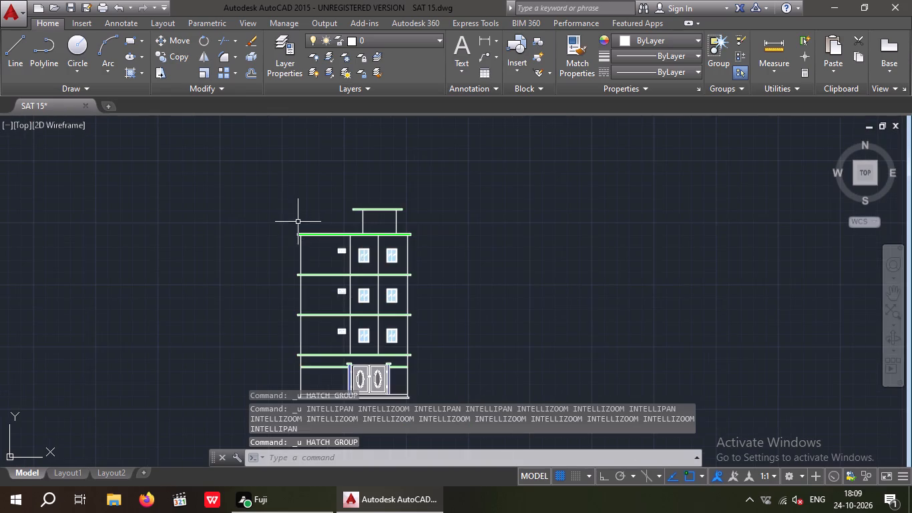
scroll(310, 214, down, 2)
key(Escape)
key(Escape)
drag(291, 193, 302, 199)
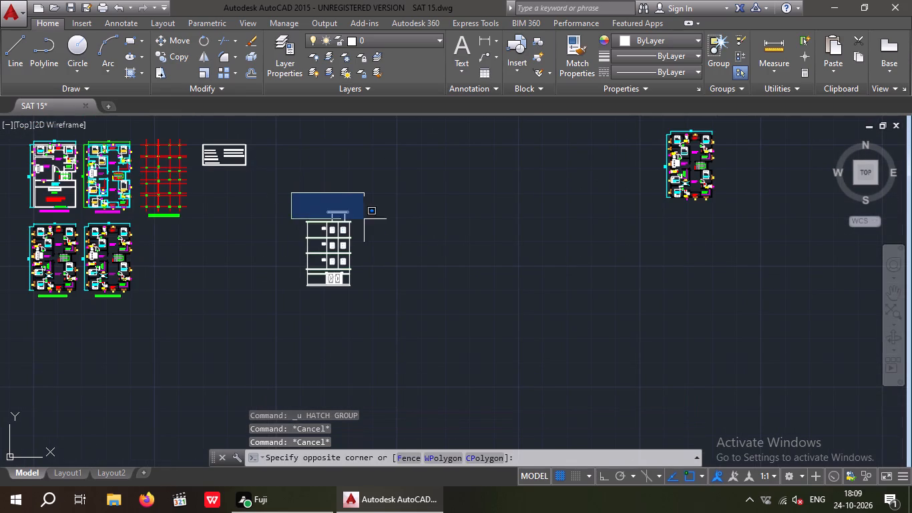
click(371, 307)
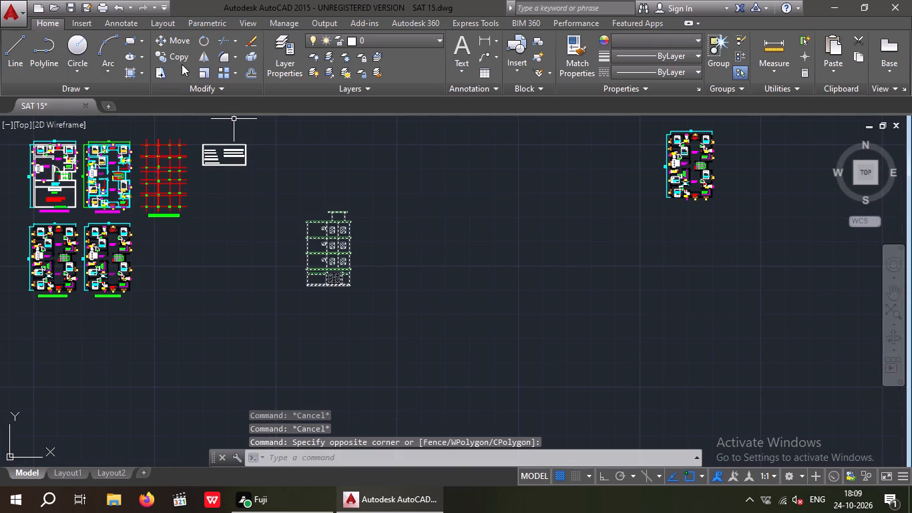
click(180, 56)
scroll(355, 218, up, 4)
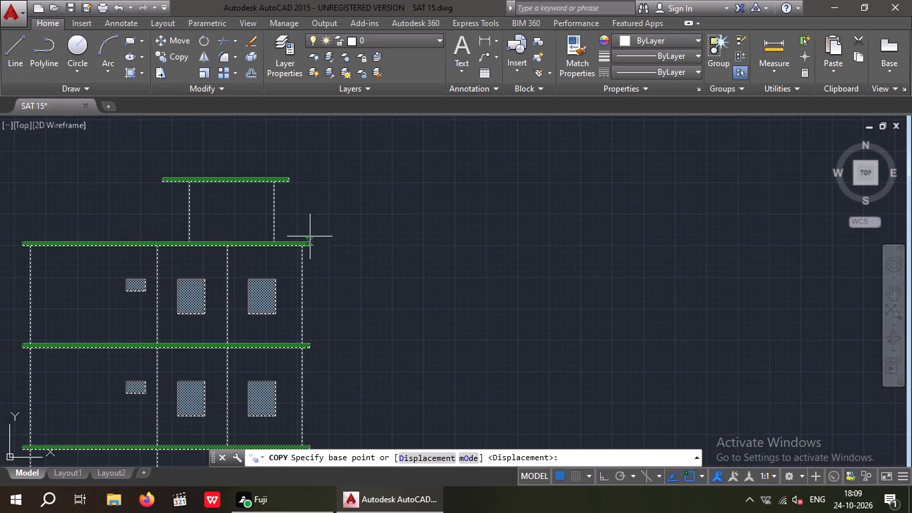
drag(309, 237, 336, 243)
scroll(465, 234, down, 3)
middle_drag(605, 236, 423, 250)
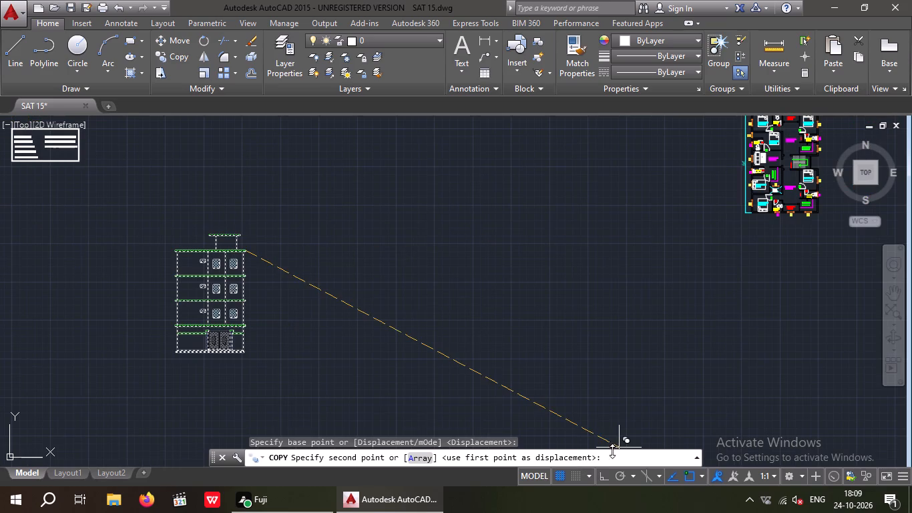
drag(606, 476, 596, 460)
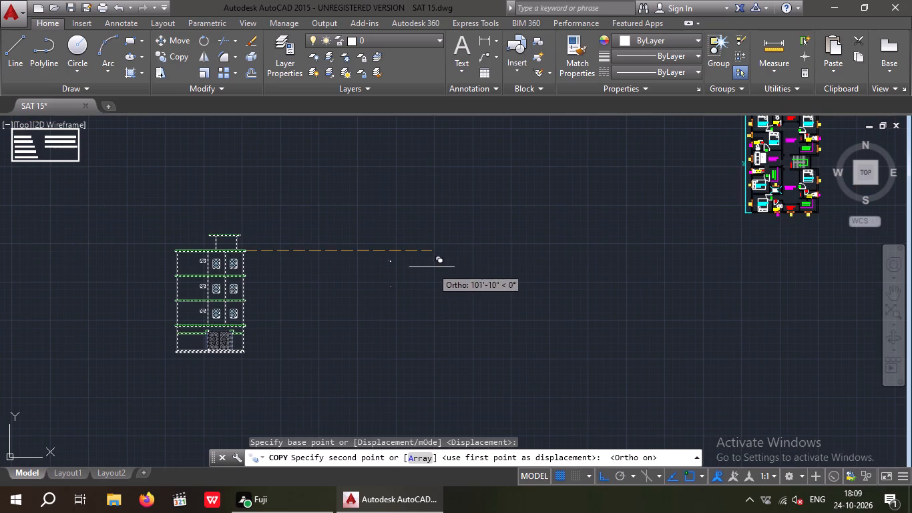
click(459, 259)
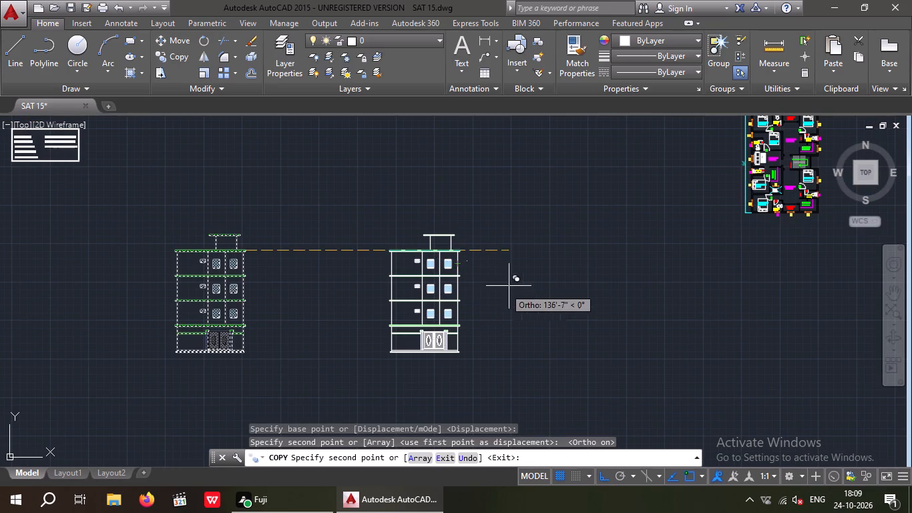
middle_drag(591, 268, 455, 276)
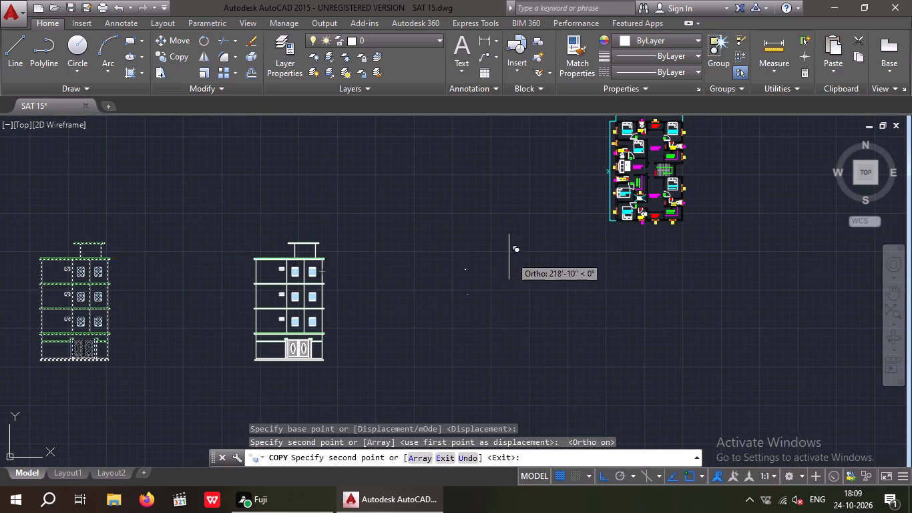
click(485, 256)
key(Escape)
Move the detached floor plan near the elevation copies horizontally right, next to the other detached floor plan.
scroll(545, 267, down, 2)
middle_drag(565, 285, 507, 335)
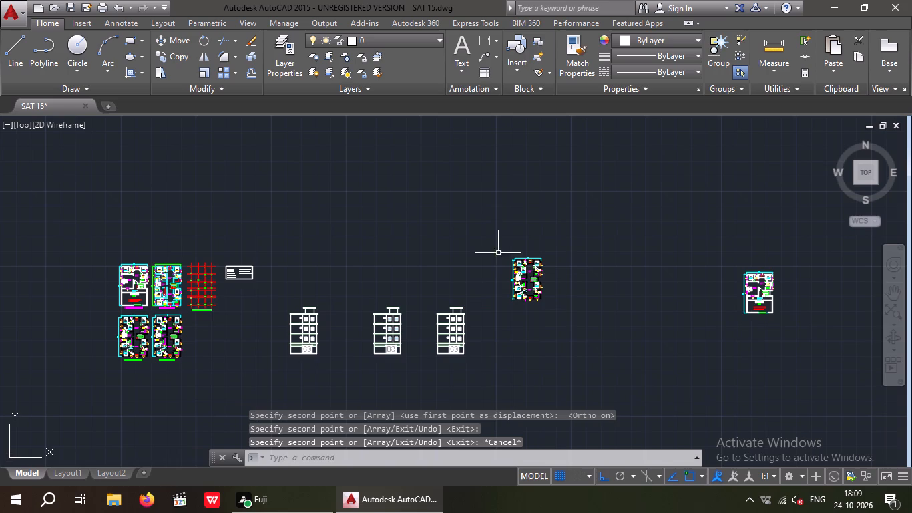
drag(497, 236, 545, 315)
click(576, 332)
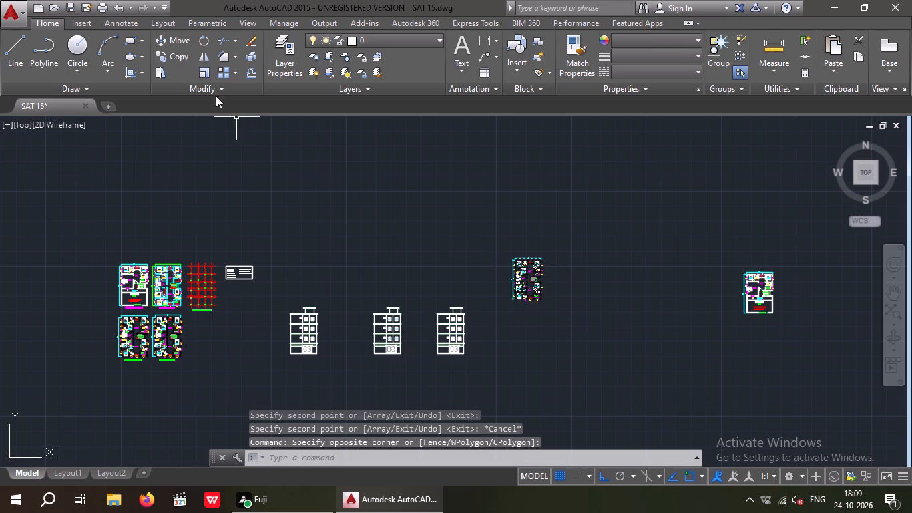
click(184, 39)
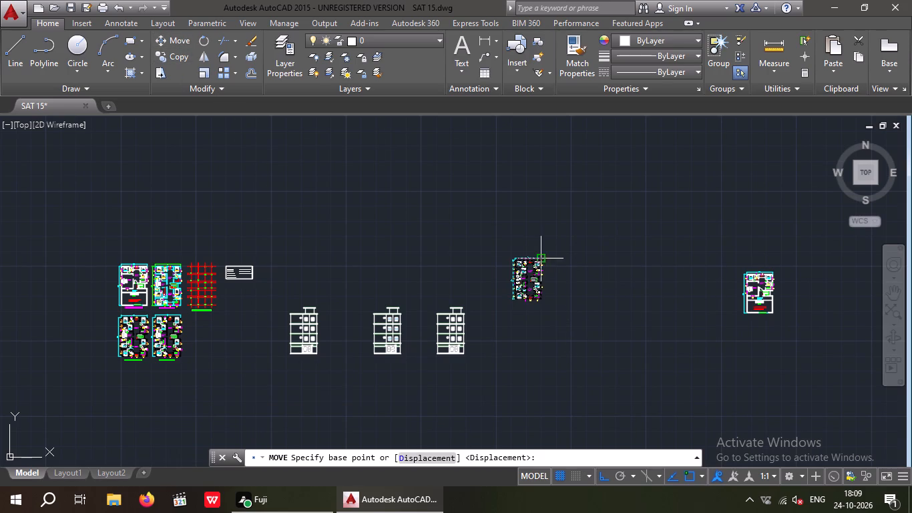
drag(541, 259, 564, 264)
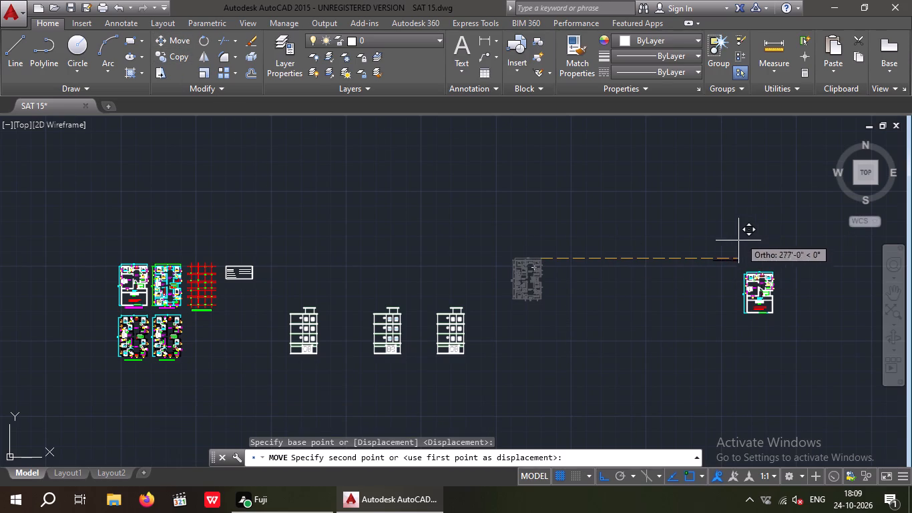
click(704, 285)
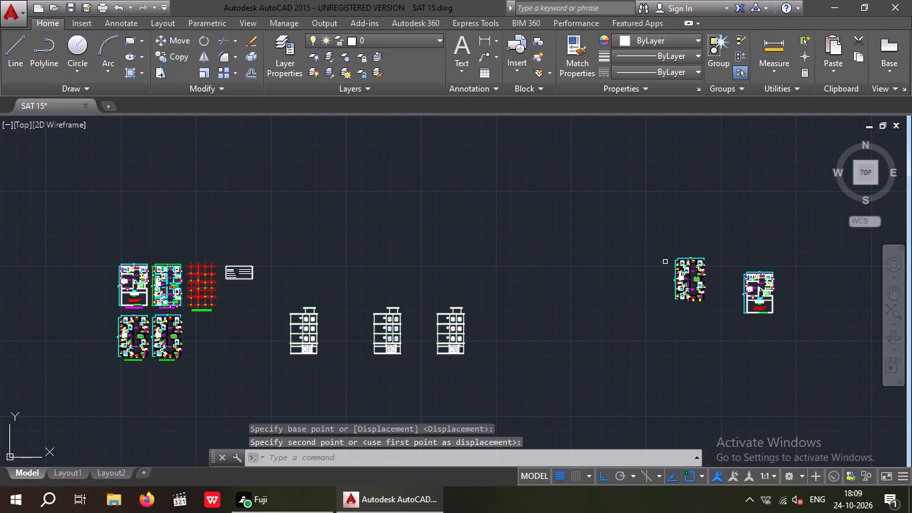
Move both detached floor plans together horizontally right, farther away from the row of elevations.
drag(649, 228, 716, 269)
drag(829, 359, 799, 353)
middle_drag(744, 353, 474, 339)
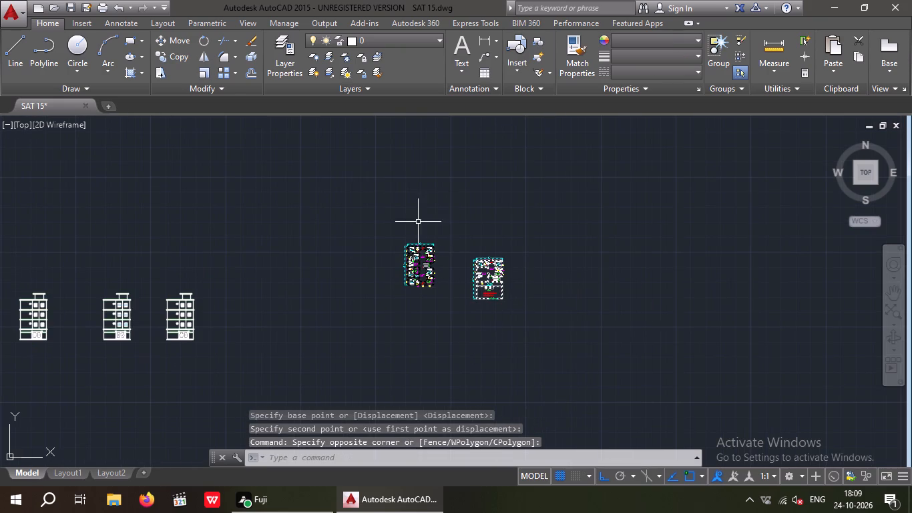
click(177, 41)
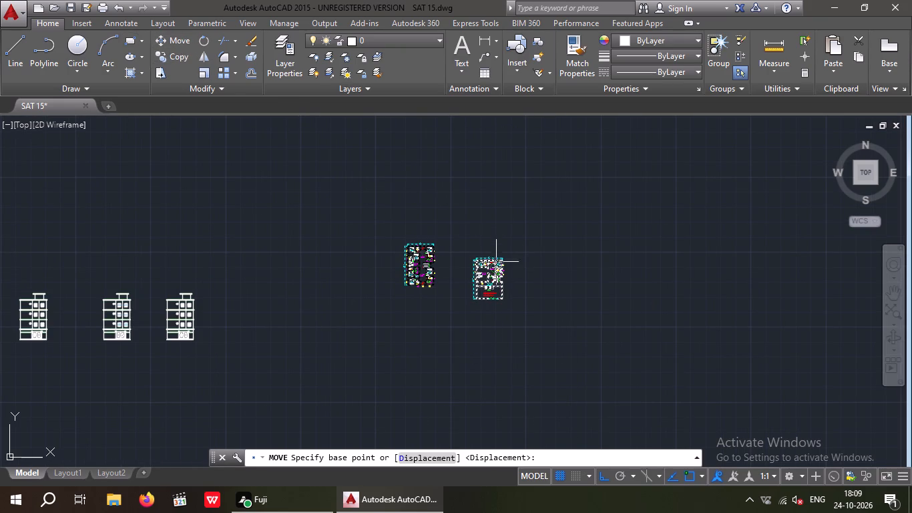
click(501, 256)
click(694, 240)
key(Escape)
Move the middle elevation copy horizontally left, closer to the original front elevation.
scroll(545, 271, down, 3)
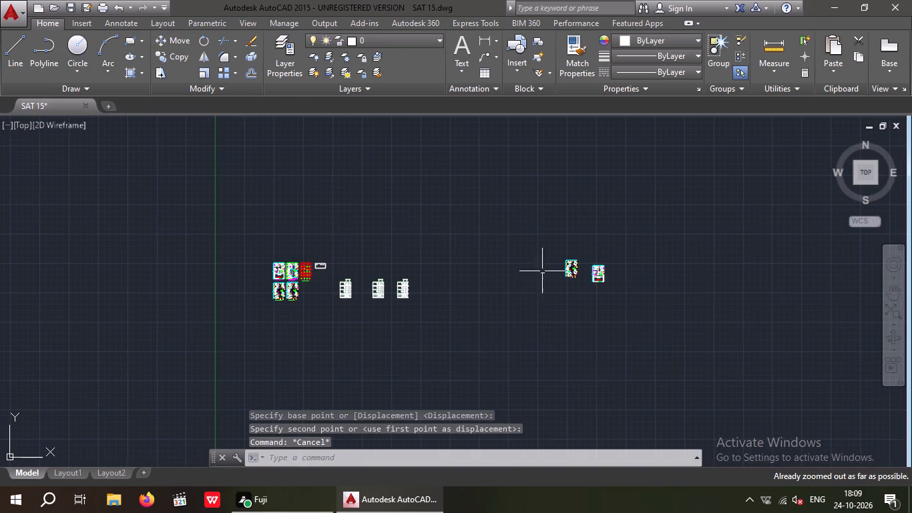
middle_drag(502, 334, 637, 311)
scroll(614, 321, down, 2)
middle_drag(611, 323, 637, 325)
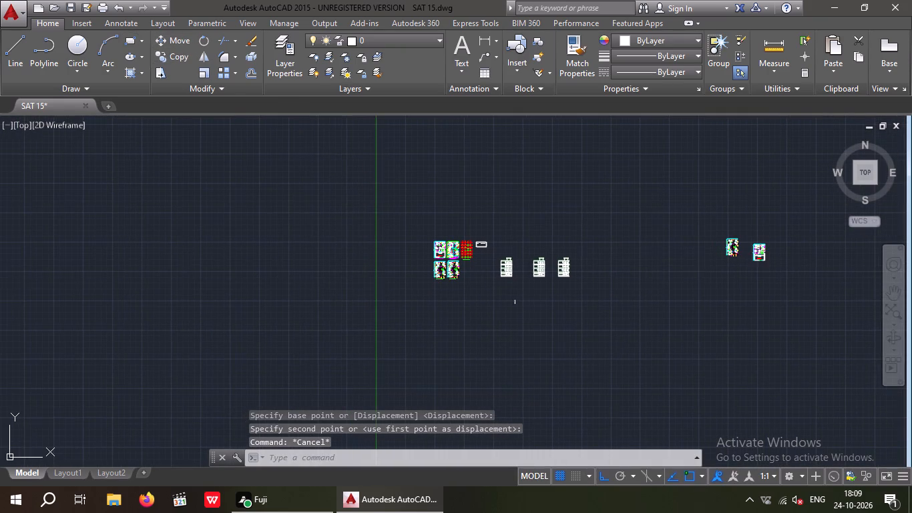
scroll(505, 293, up, 3)
middle_drag(525, 283, 338, 329)
scroll(332, 273, up, 2)
middle_drag(357, 274, 343, 332)
scroll(346, 321, down, 1)
click(487, 199)
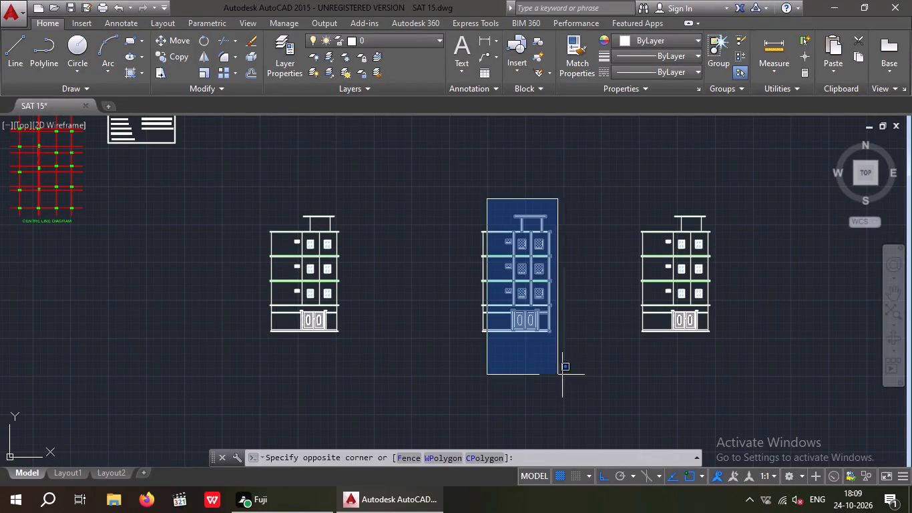
key(Escape)
drag(434, 188, 473, 200)
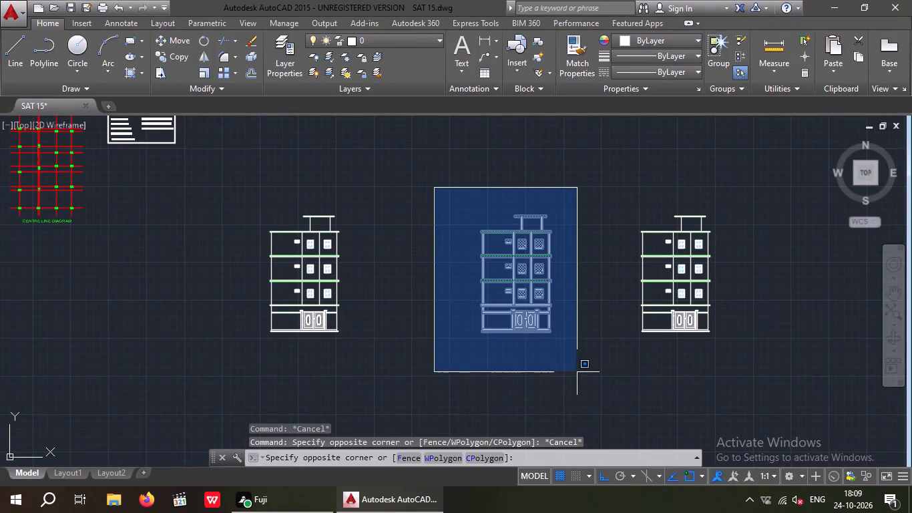
click(577, 372)
click(177, 43)
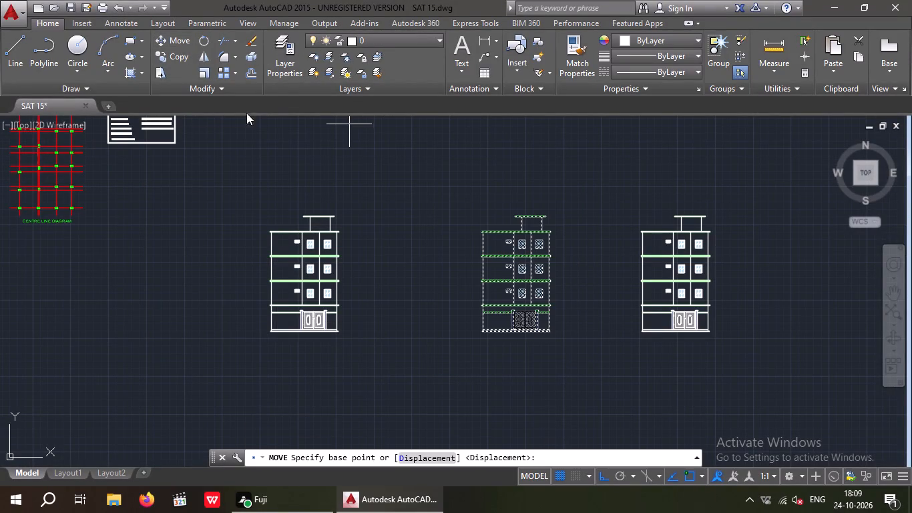
scroll(483, 242, up, 2)
drag(484, 223, 467, 225)
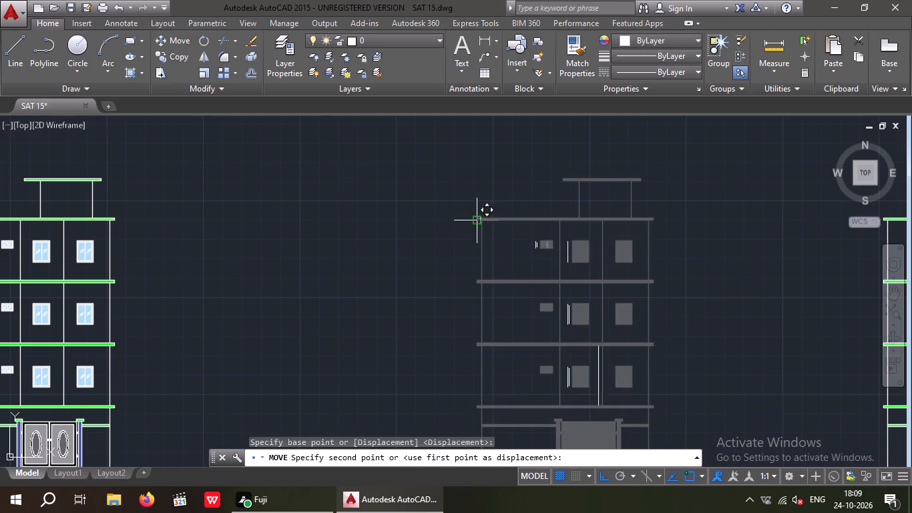
drag(467, 225, 461, 226)
click(253, 232)
Move the rightmost elevation copy horizontally left, closer to the middle elevation.
scroll(269, 222, down, 3)
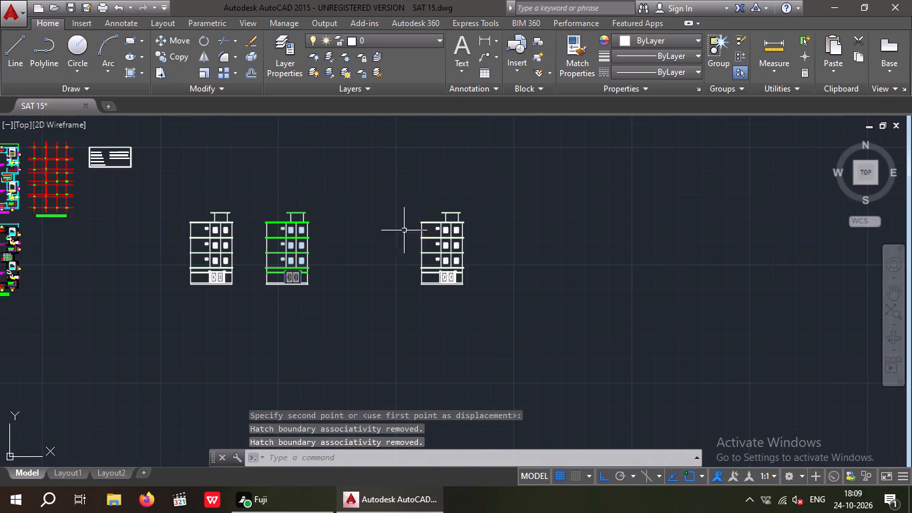
drag(392, 180, 433, 209)
click(527, 329)
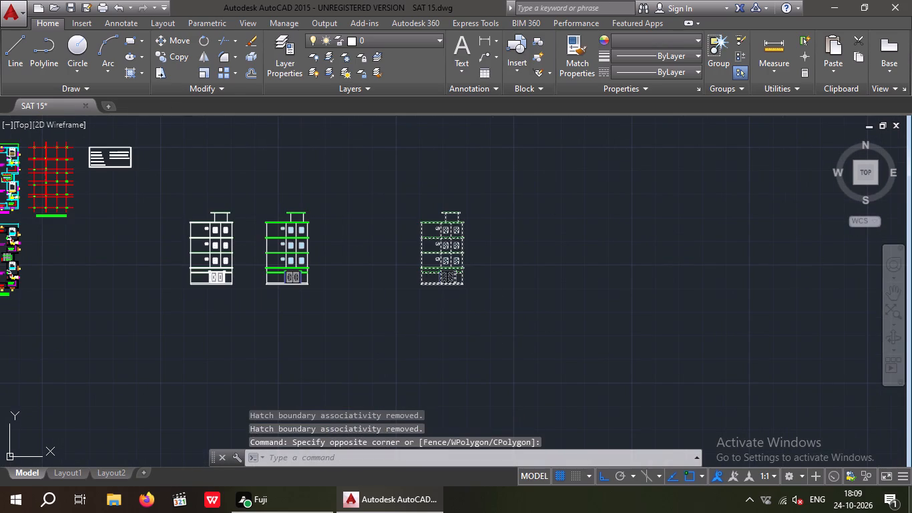
click(173, 40)
scroll(357, 174, up, 3)
scroll(491, 223, down, 1)
middle_drag(489, 217, 477, 174)
scroll(552, 277, up, 1)
drag(554, 267, 554, 267)
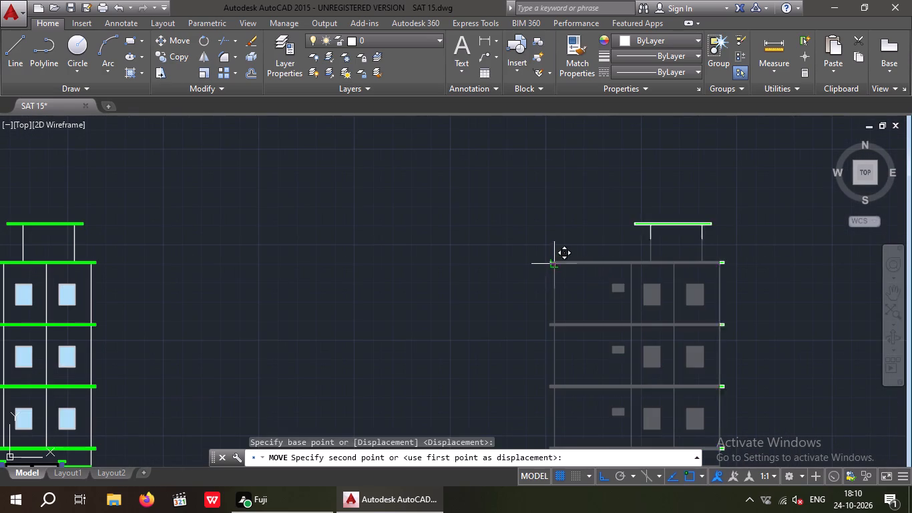
drag(554, 267, 515, 272)
click(210, 264)
key(Escape)
Move the original front elevation horizontally right, closer to the middle elevation.
scroll(217, 248, down, 3)
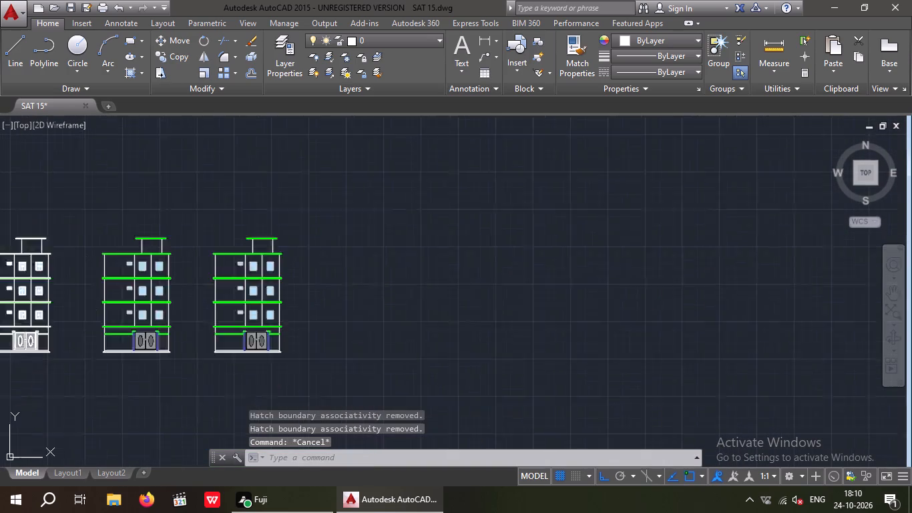
middle_drag(225, 272, 306, 273)
scroll(275, 303, up, 3)
middle_drag(284, 305, 345, 314)
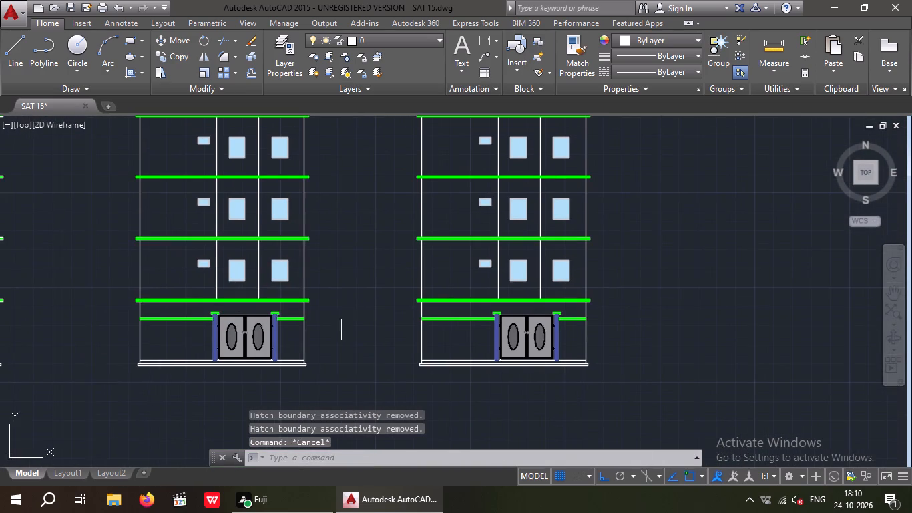
middle_drag(340, 317, 371, 316)
scroll(373, 312, down, 1)
middle_click(418, 322)
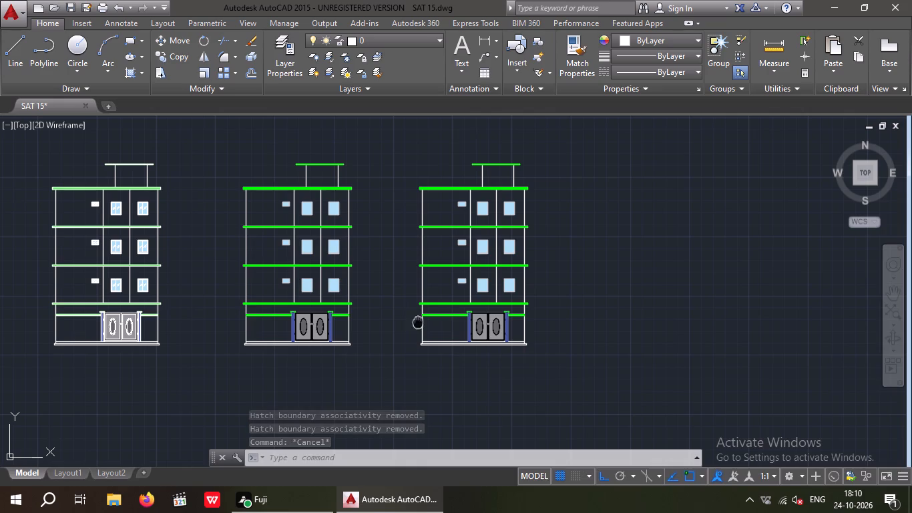
middle_drag(213, 297, 418, 316)
drag(222, 160, 320, 173)
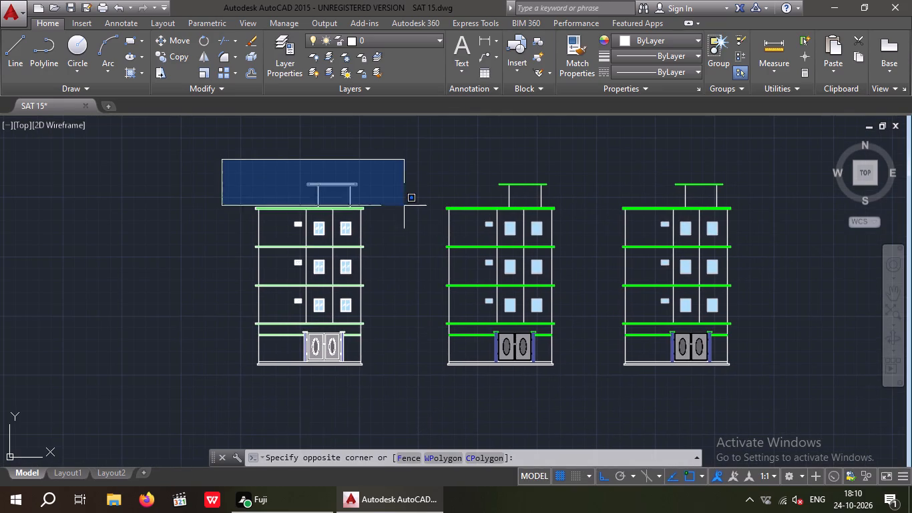
click(421, 391)
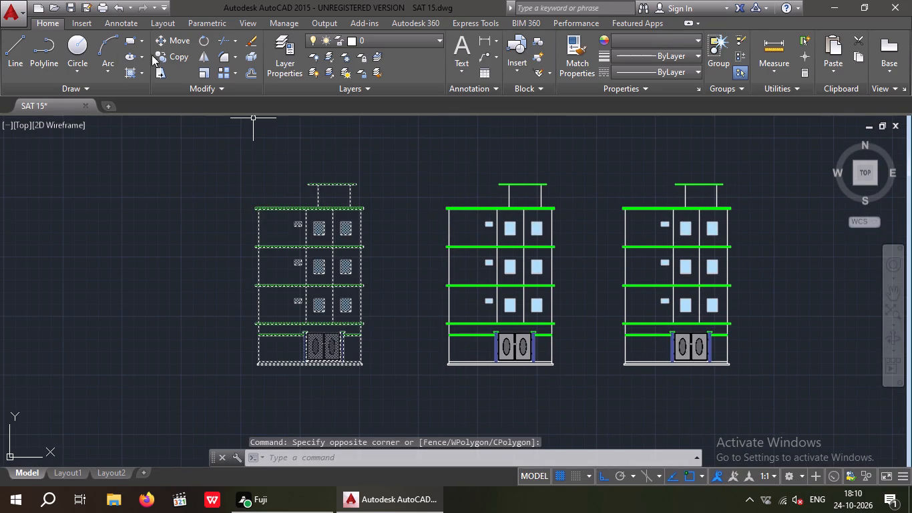
click(166, 43)
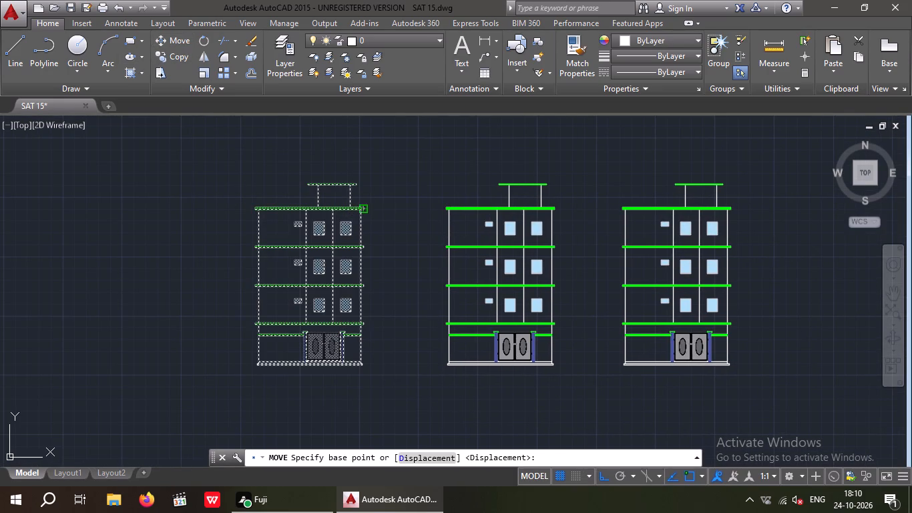
drag(363, 210, 371, 211)
click(395, 210)
key(Escape)
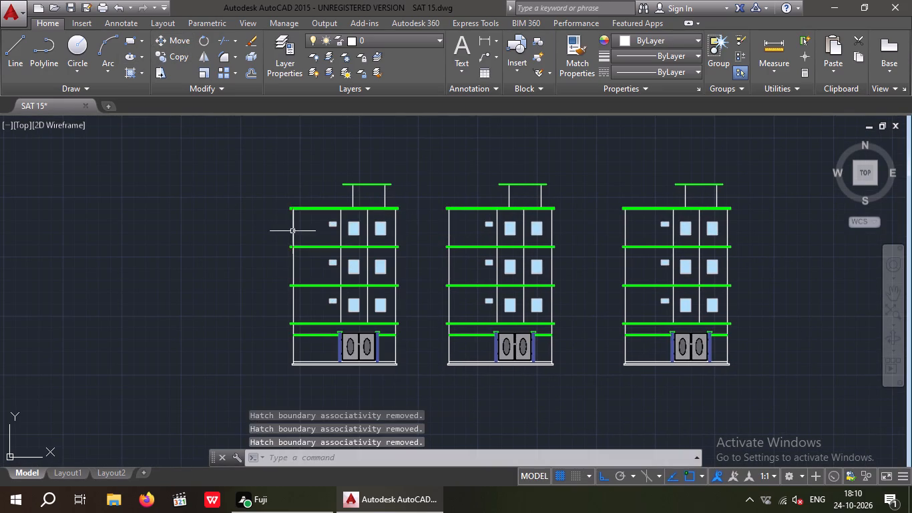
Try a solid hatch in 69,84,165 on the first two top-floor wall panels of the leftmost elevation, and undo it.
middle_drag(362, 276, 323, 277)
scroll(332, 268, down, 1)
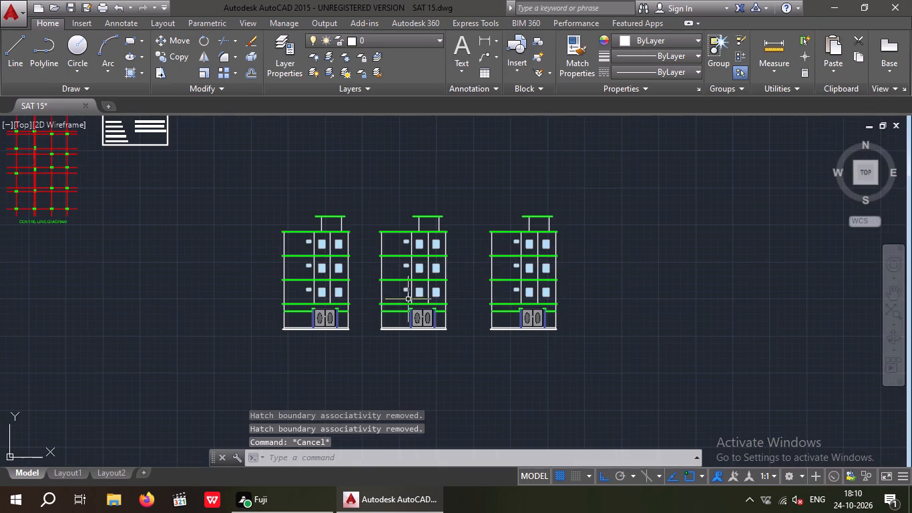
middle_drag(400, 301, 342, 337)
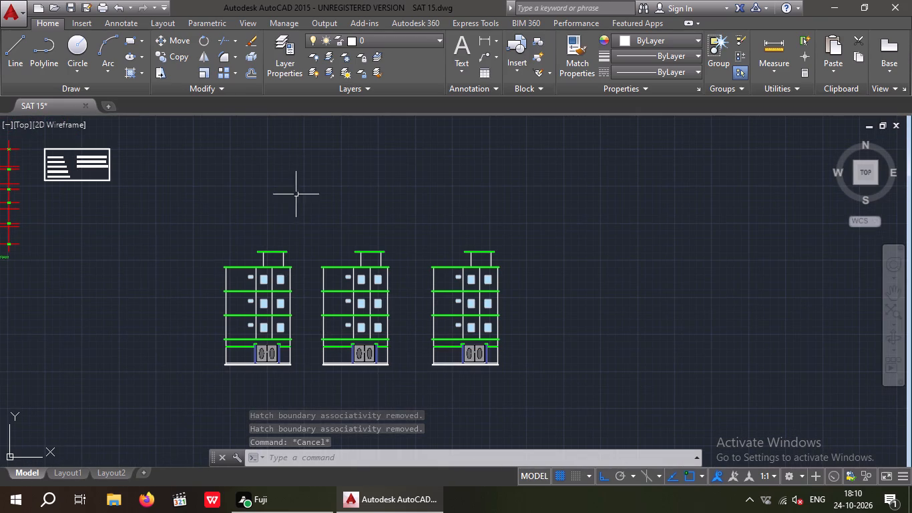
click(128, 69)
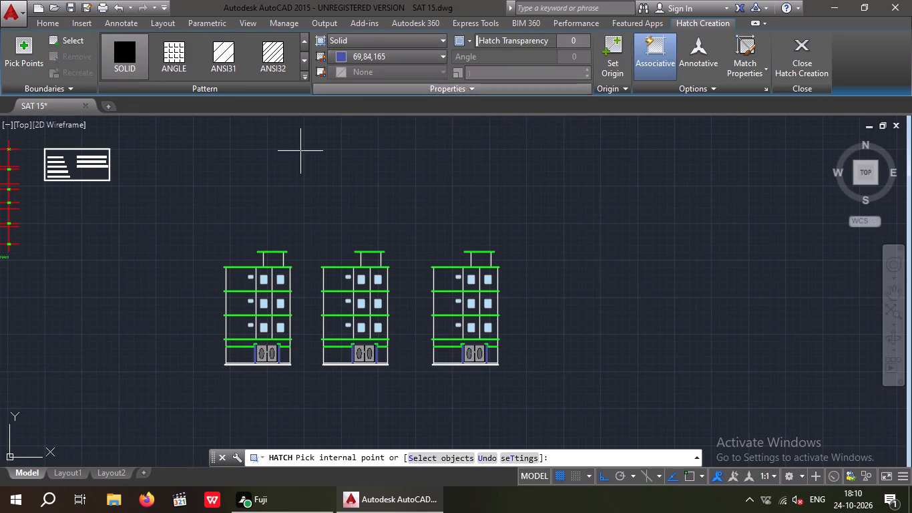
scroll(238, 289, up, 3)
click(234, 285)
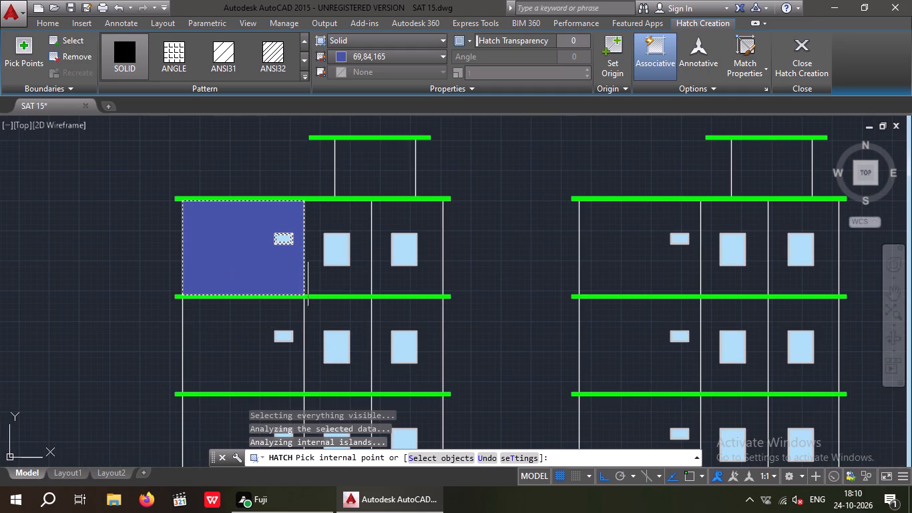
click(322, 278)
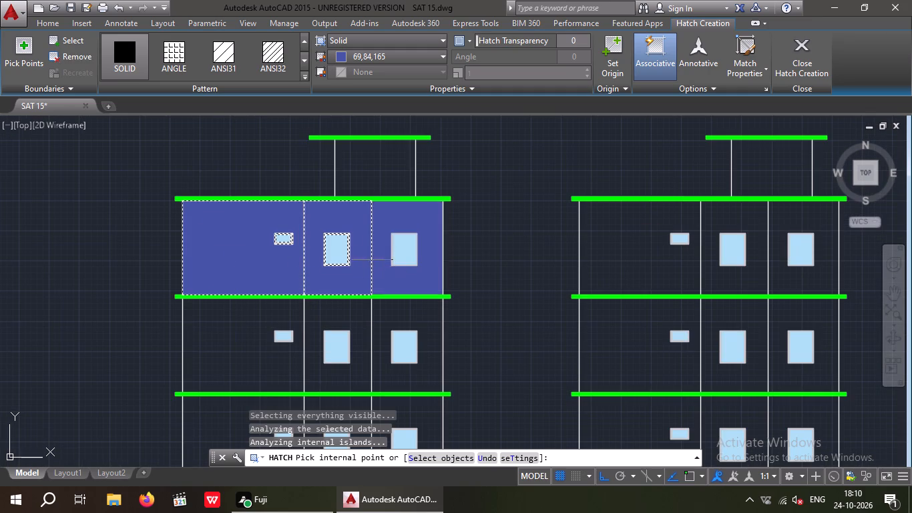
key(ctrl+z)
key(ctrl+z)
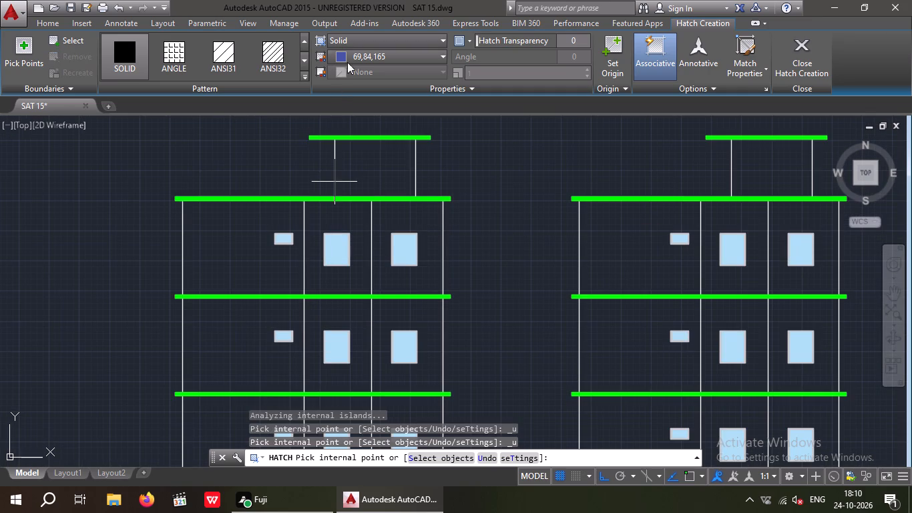
Hatch the three wall panels on each of the leftmost elevation's three upper floors with a solid fill in 94,103,175.
click(366, 53)
click(404, 151)
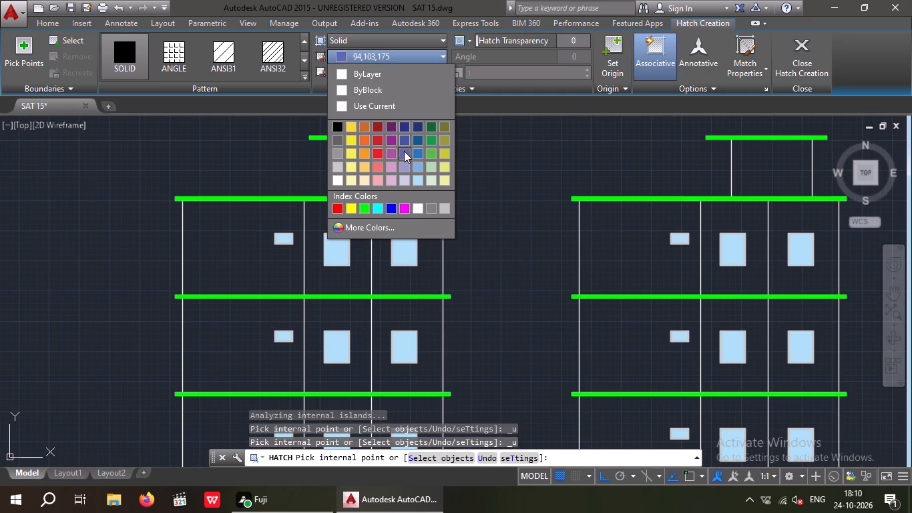
click(254, 256)
click(331, 273)
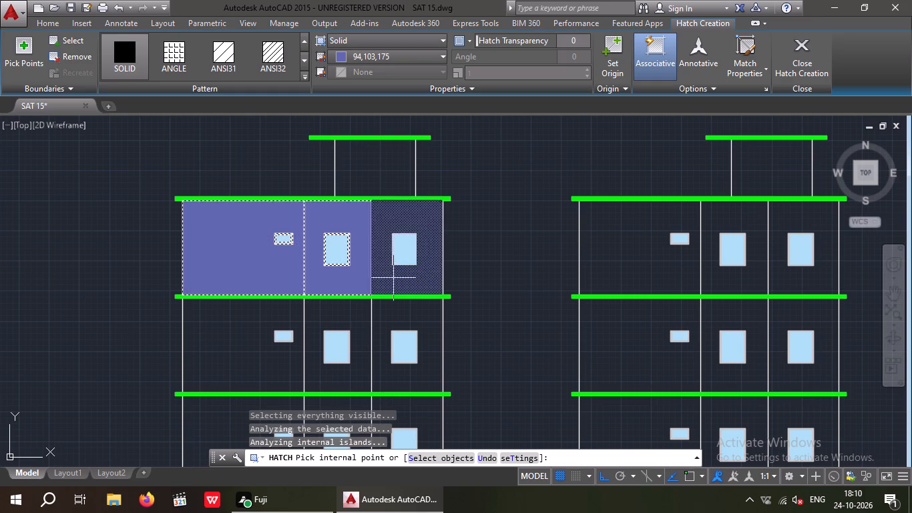
click(393, 278)
click(266, 345)
click(324, 328)
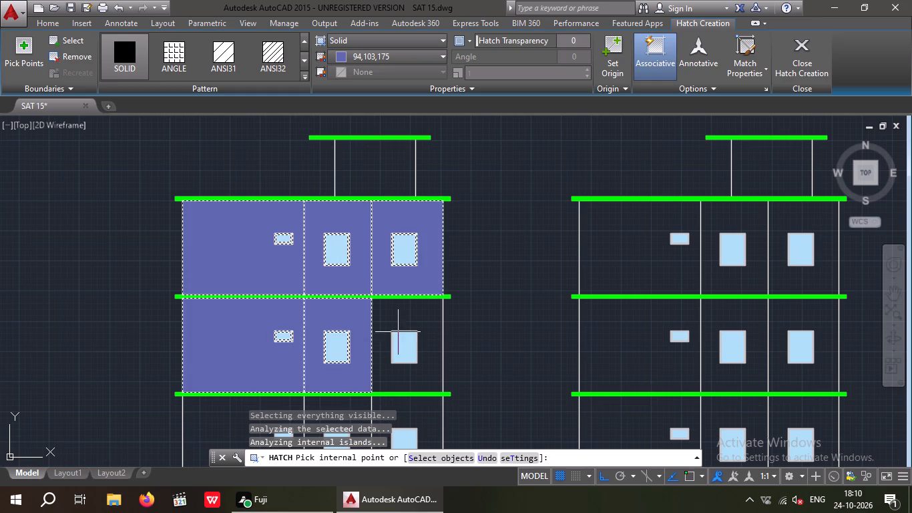
click(393, 321)
middle_drag(376, 272, 373, 174)
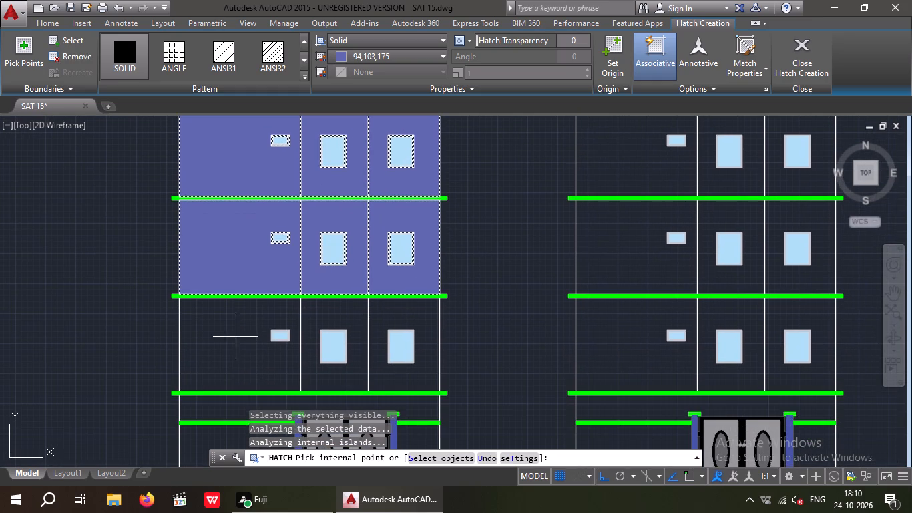
click(225, 343)
click(312, 367)
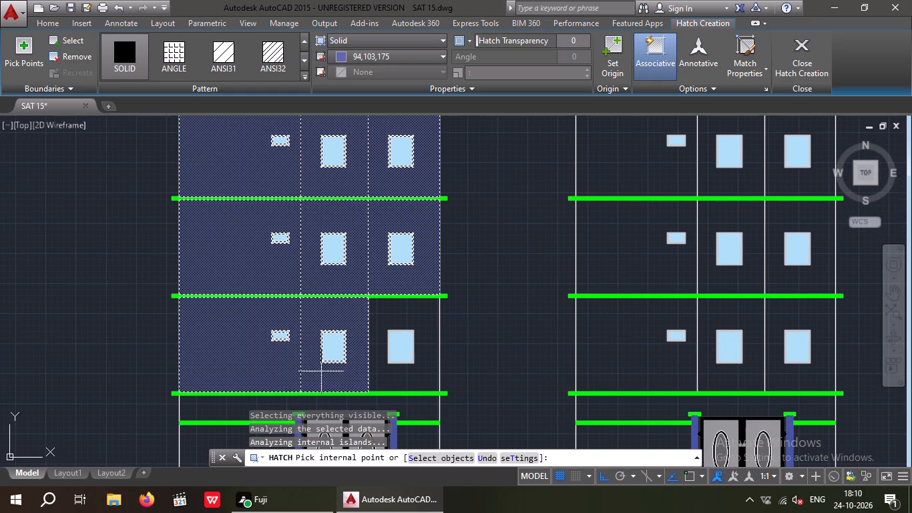
click(383, 332)
Hatch the wall band above the leftmost elevation's entrance door with the same solid fill in 94,103,175.
middle_drag(421, 406, 414, 291)
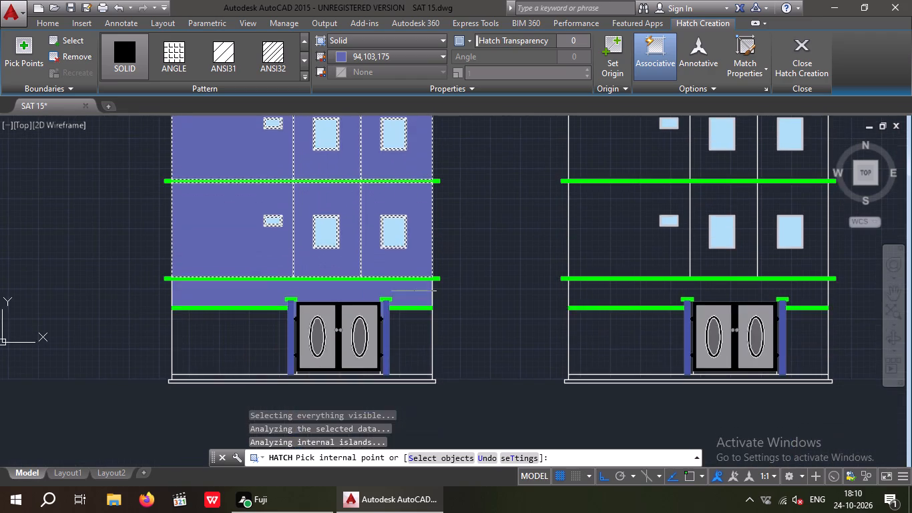
scroll(407, 286, up, 2)
click(399, 303)
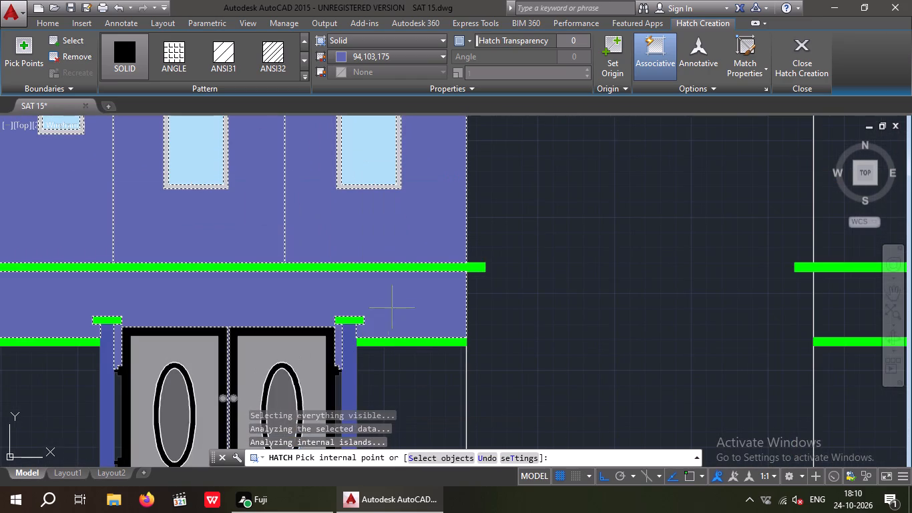
Hatch the narrow gaps between the leftmost elevation's entrance door and its side columns with the solid fill in 94,103,175.
middle_drag(278, 307, 300, 241)
scroll(140, 361, up, 2)
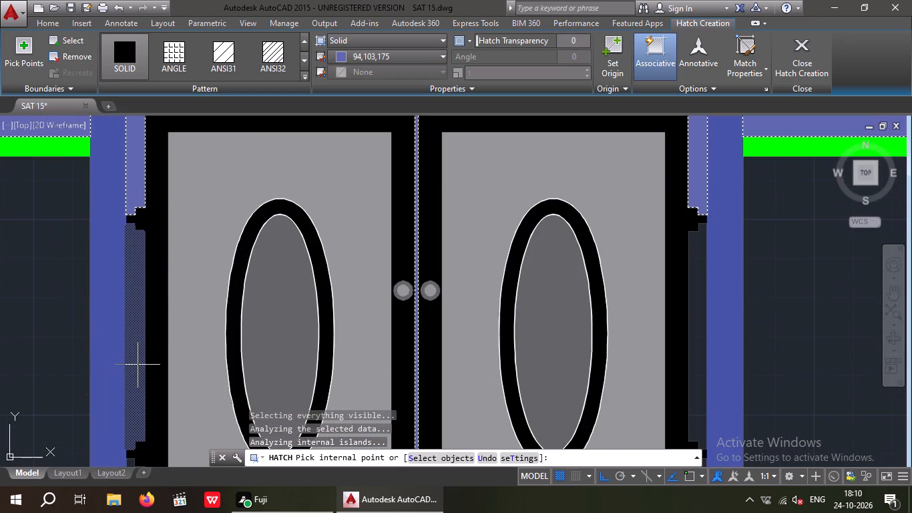
click(138, 363)
middle_drag(140, 363, 149, 261)
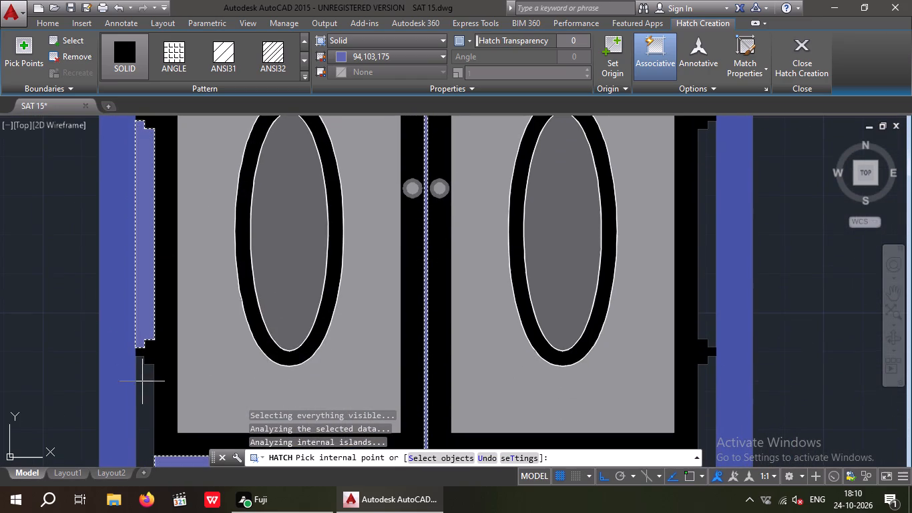
click(143, 387)
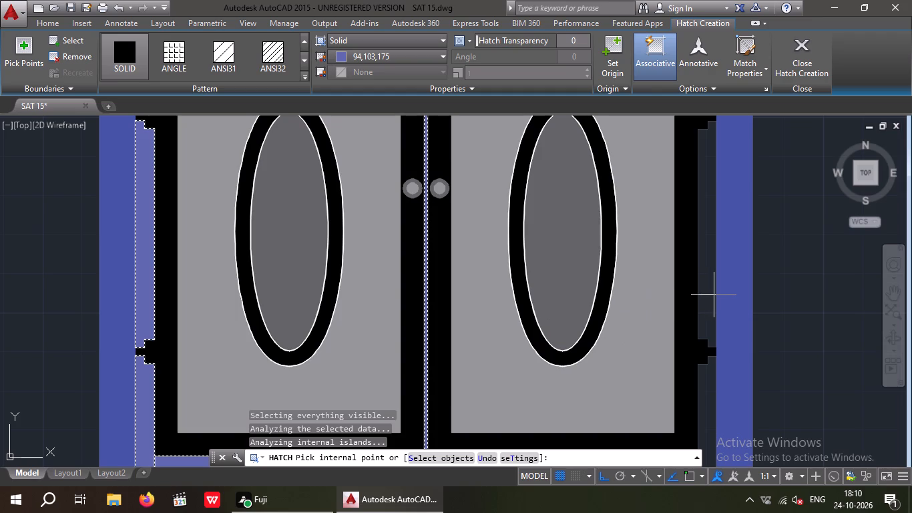
click(712, 295)
click(708, 389)
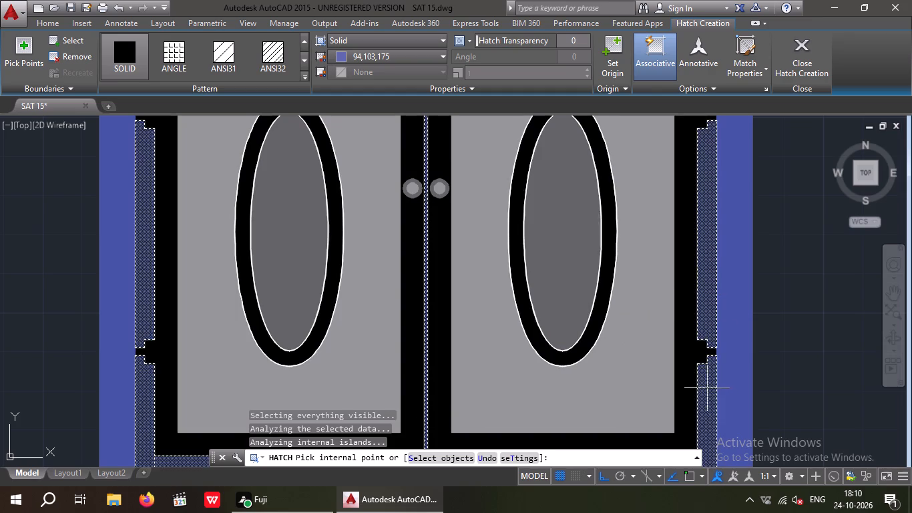
key(Escape)
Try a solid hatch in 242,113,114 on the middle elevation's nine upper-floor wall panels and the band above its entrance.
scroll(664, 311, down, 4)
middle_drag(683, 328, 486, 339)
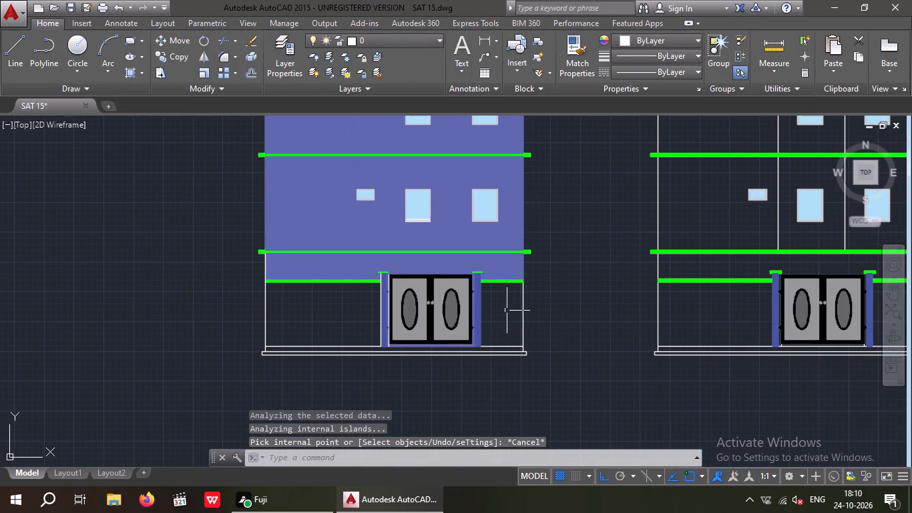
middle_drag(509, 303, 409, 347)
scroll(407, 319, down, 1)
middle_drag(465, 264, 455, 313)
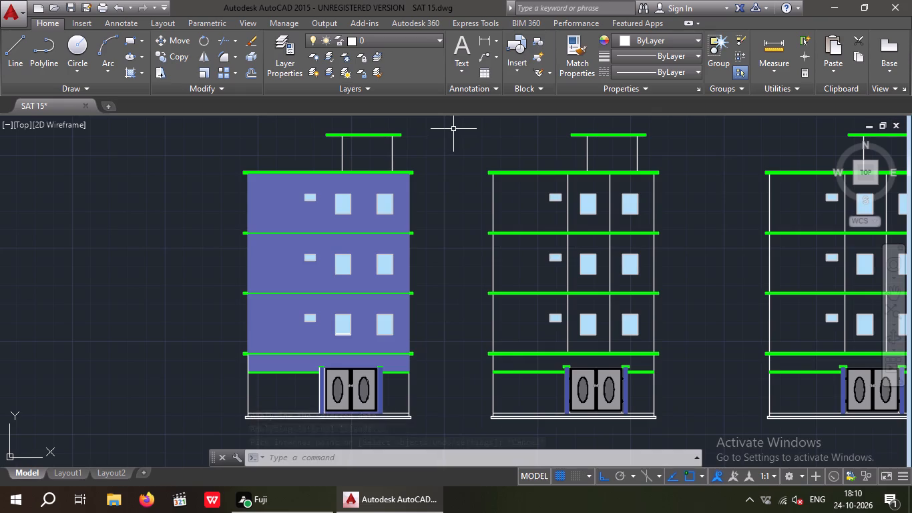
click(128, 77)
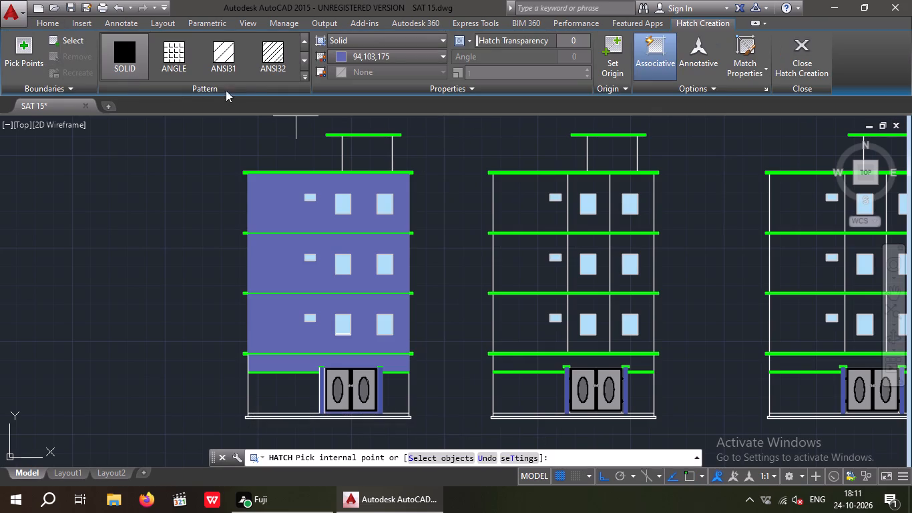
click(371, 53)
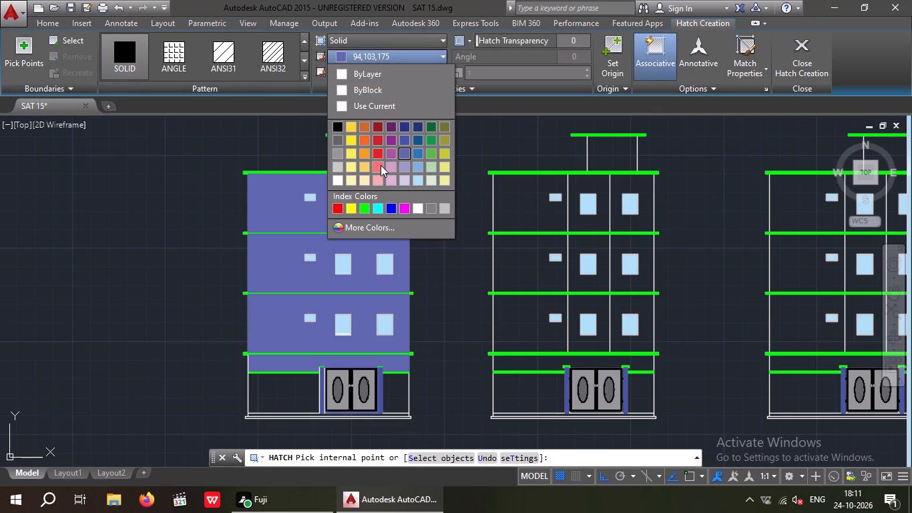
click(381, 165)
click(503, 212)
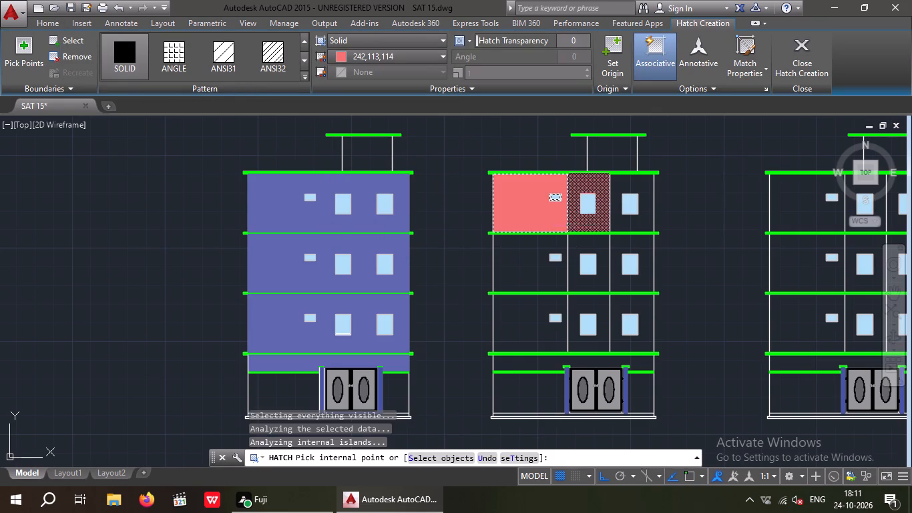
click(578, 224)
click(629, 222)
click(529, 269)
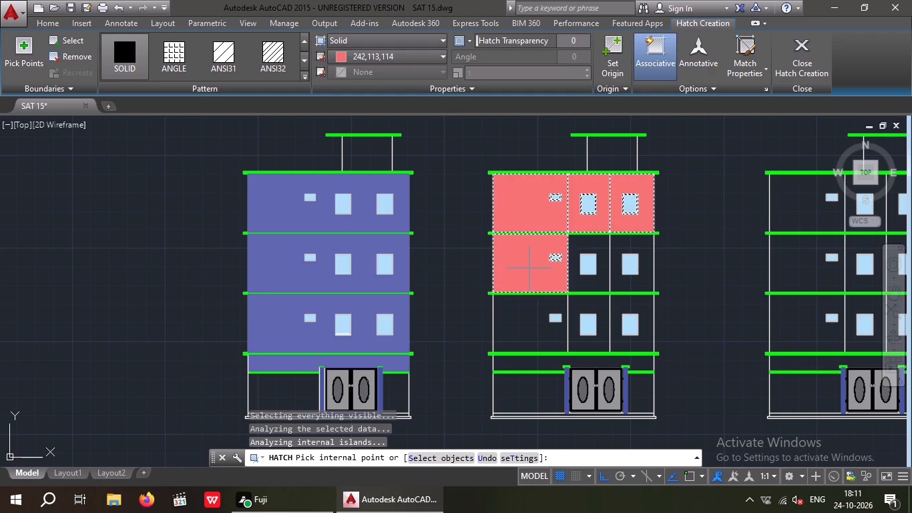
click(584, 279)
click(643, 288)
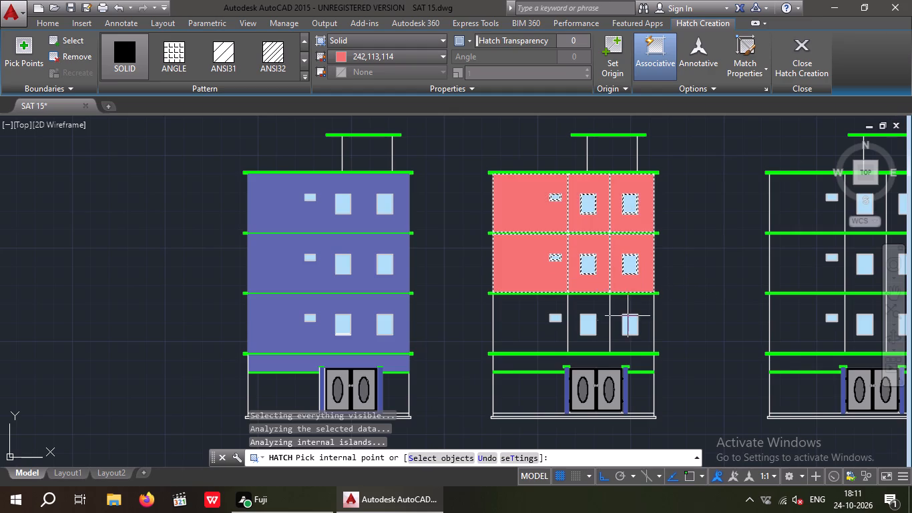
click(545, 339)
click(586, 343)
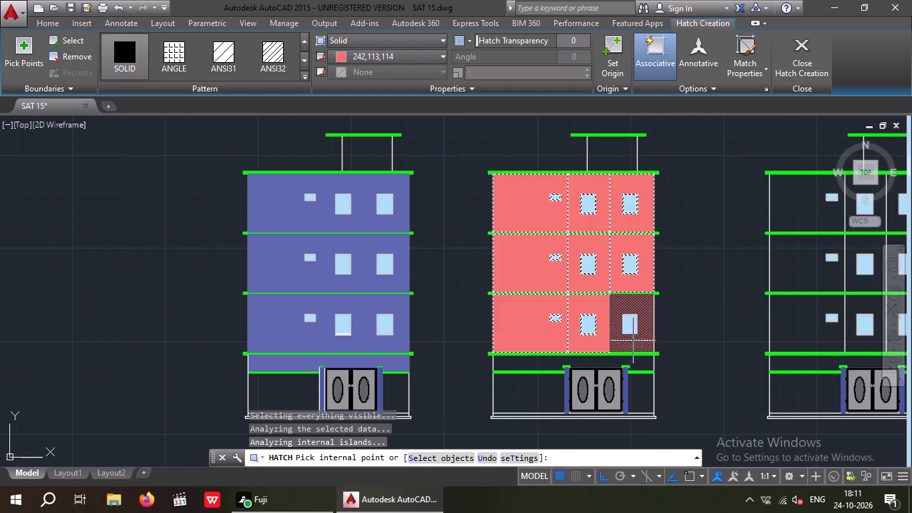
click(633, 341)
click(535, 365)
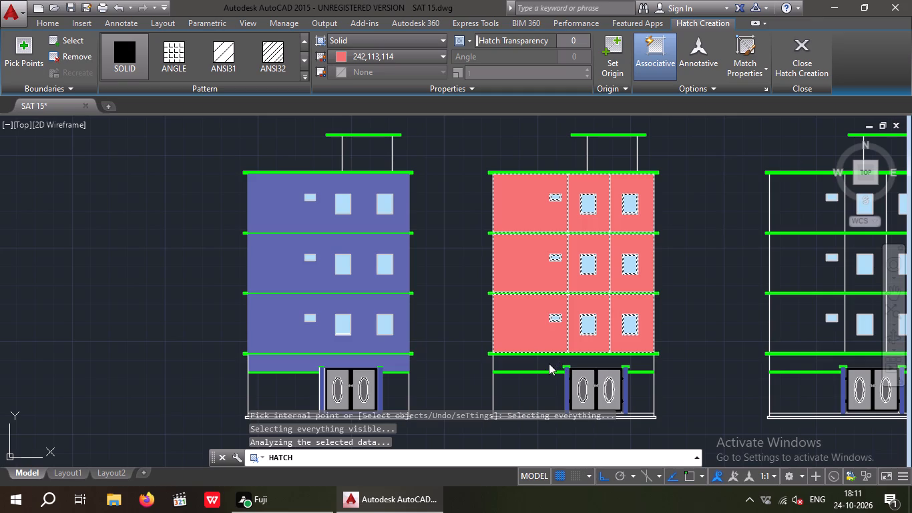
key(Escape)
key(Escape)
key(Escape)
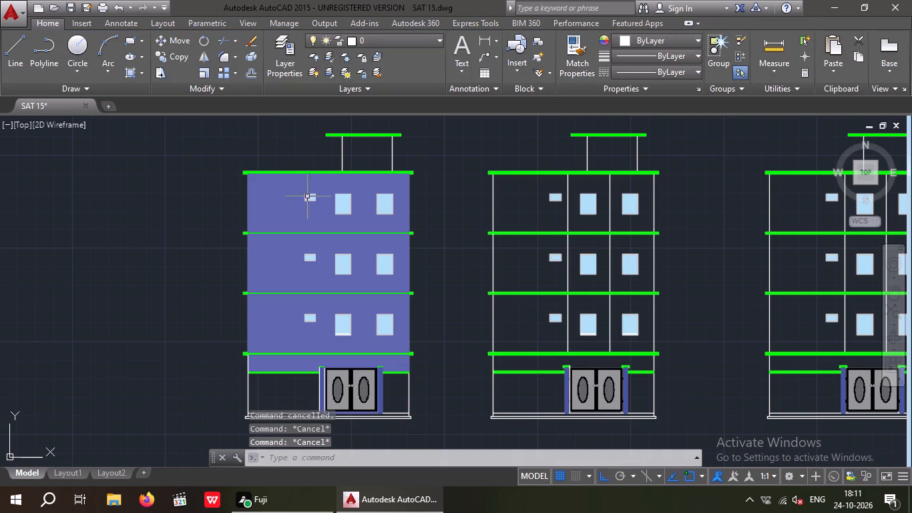
Hatch the middle elevation's wall band above the entrance and the narrow gaps beside its door with a solid fill in 242,113,114.
click(129, 77)
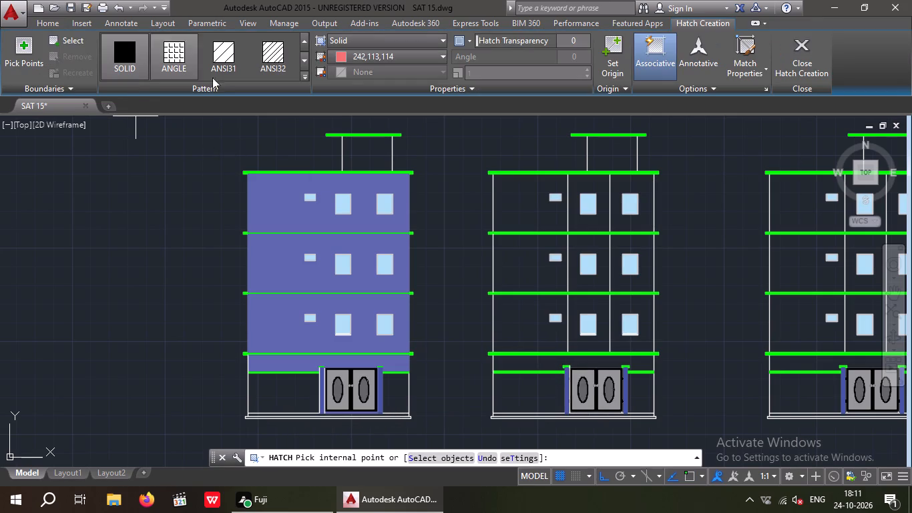
scroll(541, 381, up, 3)
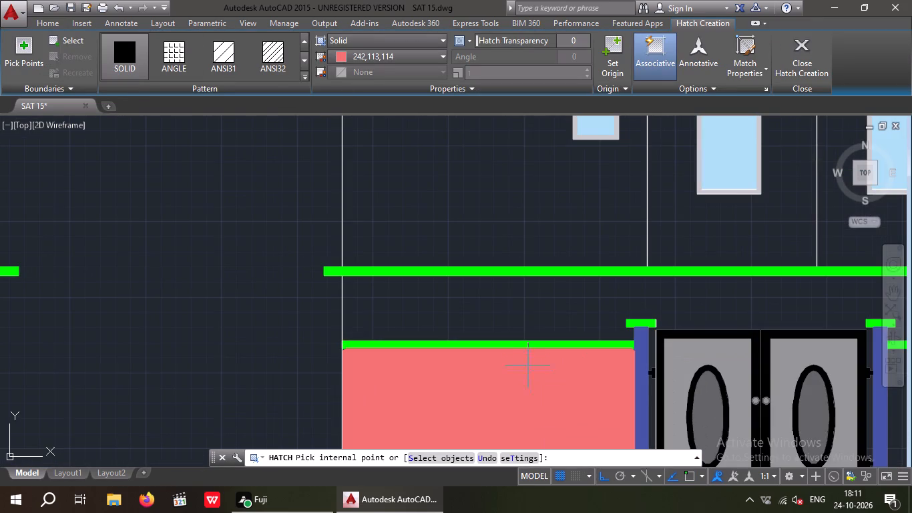
click(517, 313)
scroll(525, 303, down, 1)
middle_drag(525, 302, 353, 226)
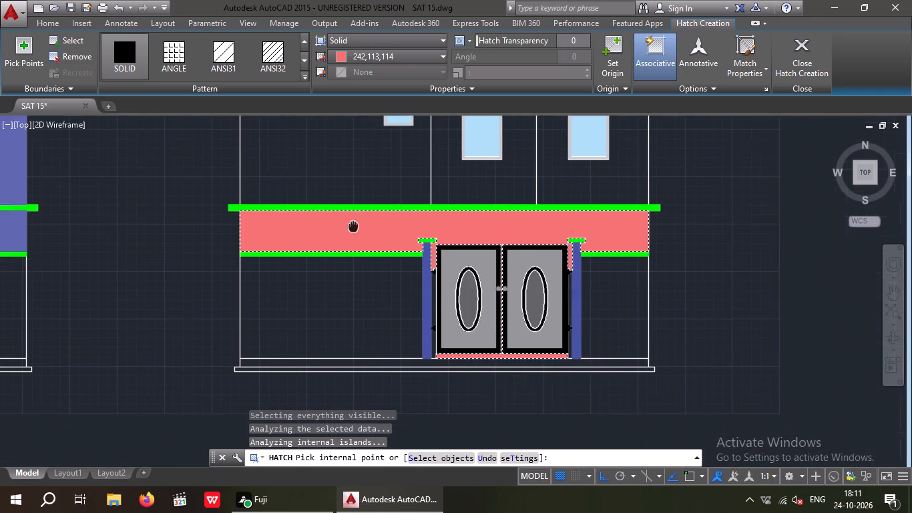
middle_drag(353, 226, 348, 225)
scroll(428, 300, up, 2)
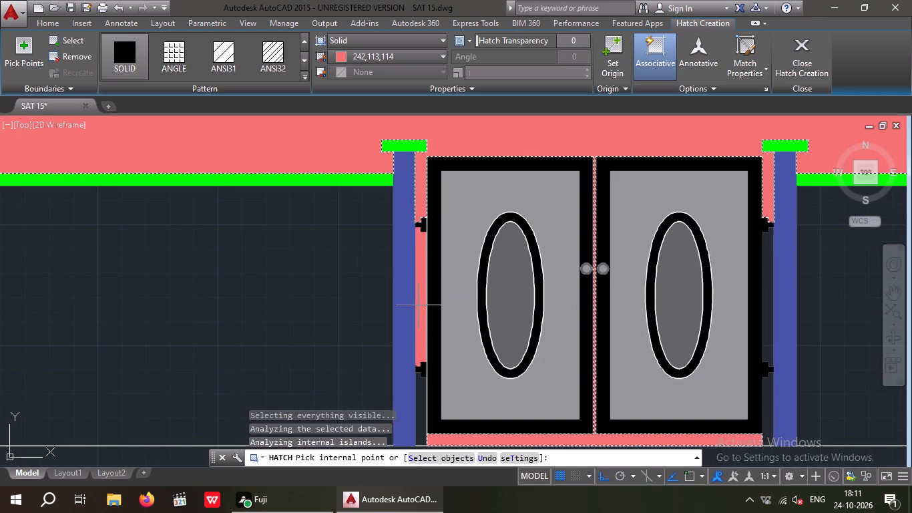
click(417, 305)
drag(422, 408, 422, 401)
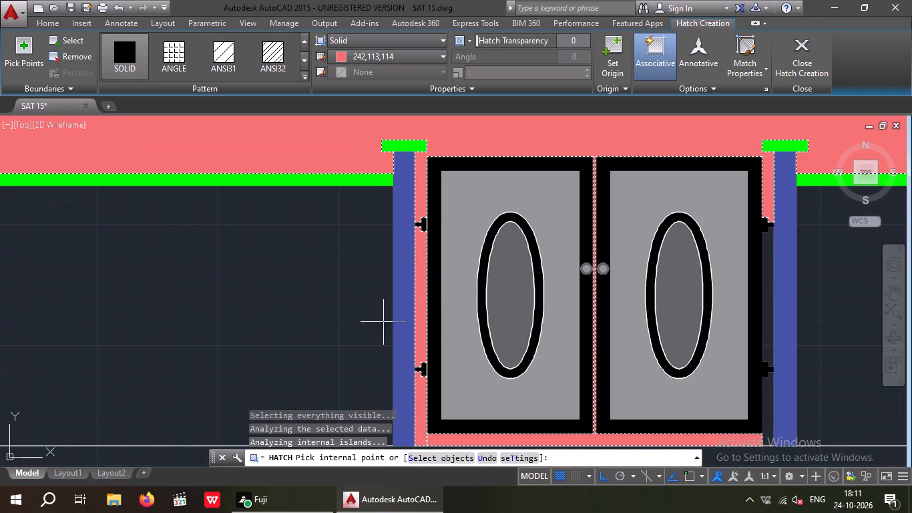
middle_drag(347, 302, 0, 232)
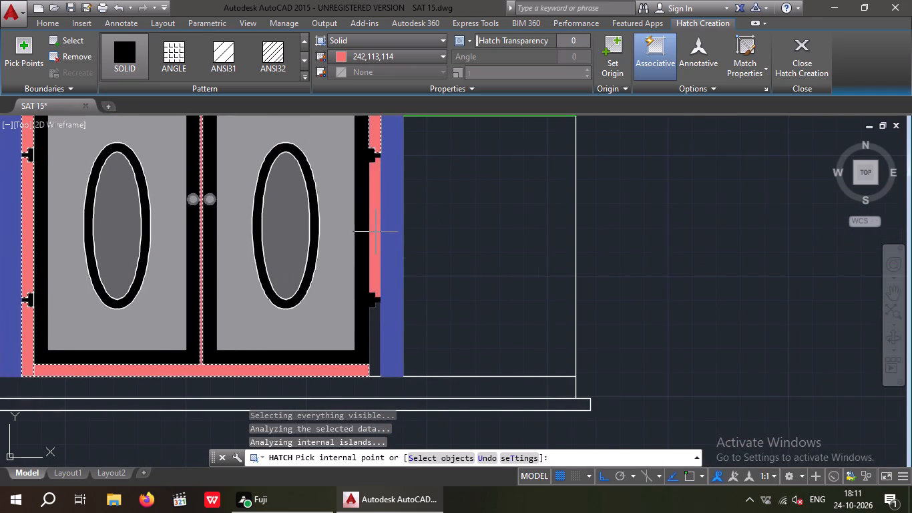
click(375, 232)
click(374, 318)
scroll(461, 248, down, 2)
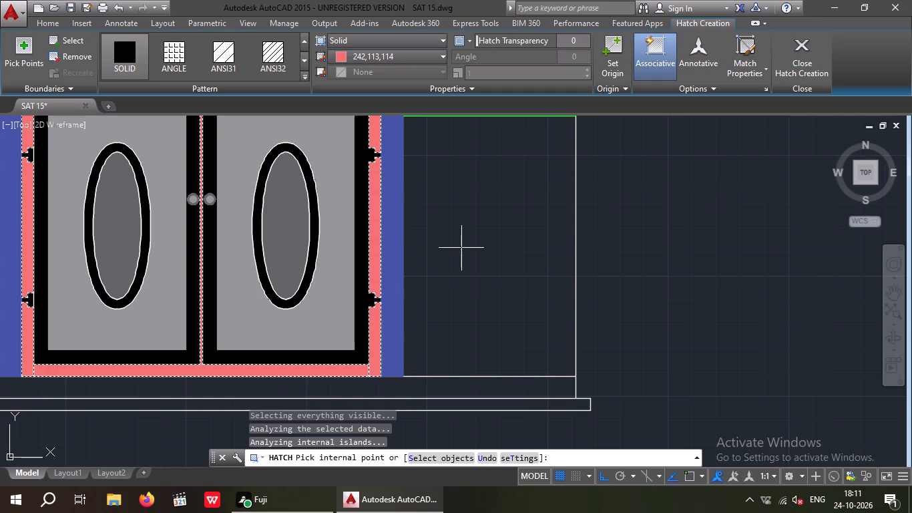
Hatch the three wall panels on each of the middle elevation's three upper floors with the same solid fill in 242,113,114.
middle_drag(463, 252, 471, 341)
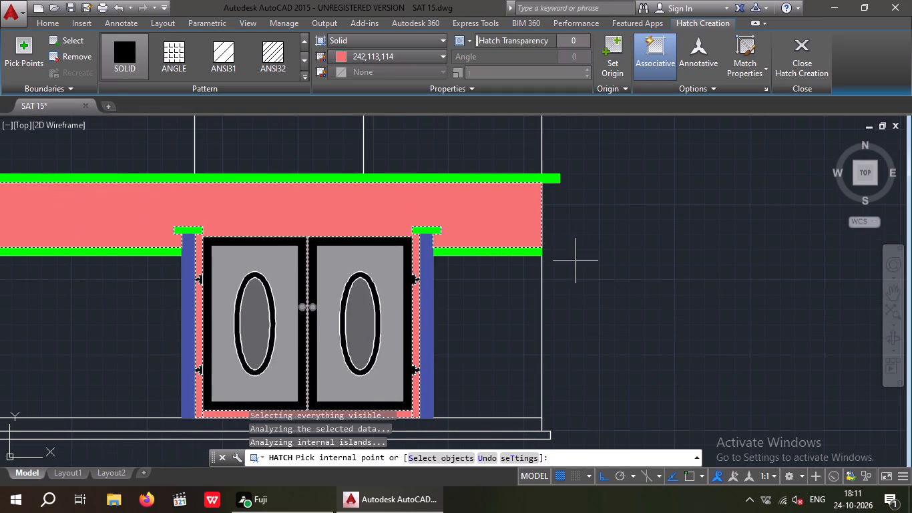
middle_drag(586, 224, 630, 367)
click(449, 282)
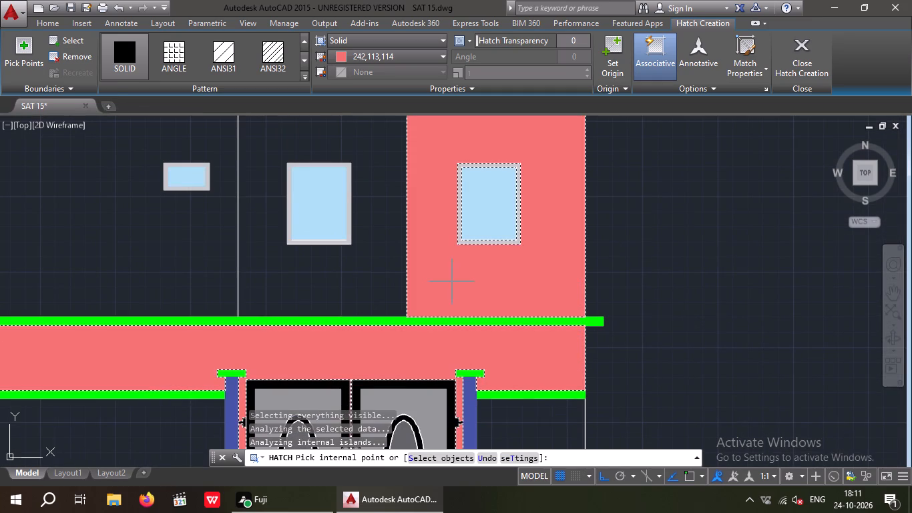
click(373, 281)
click(192, 283)
scroll(198, 264, down, 2)
middle_drag(419, 317, 451, 324)
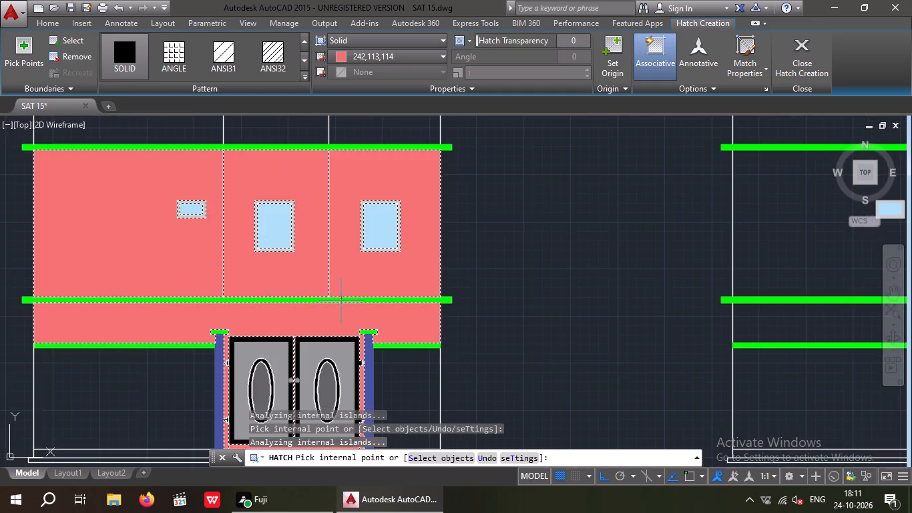
middle_drag(451, 324, 454, 325)
middle_drag(491, 228, 510, 341)
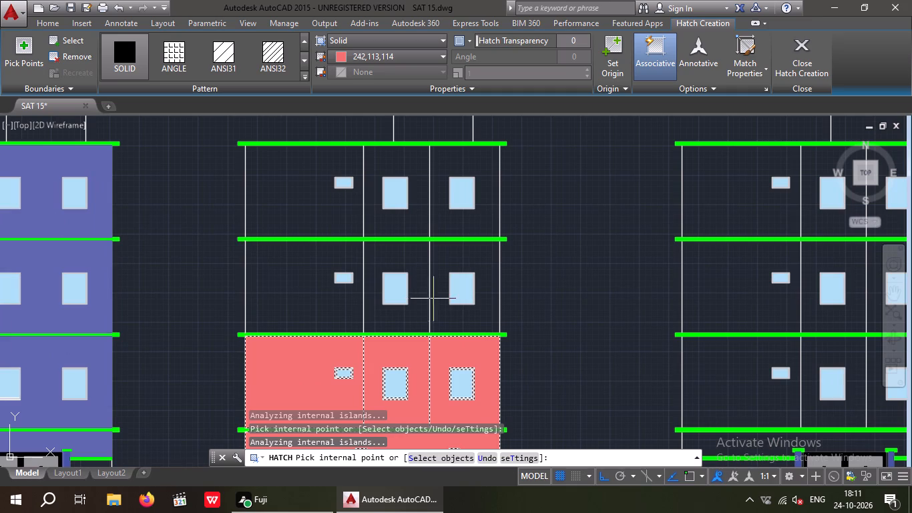
click(479, 267)
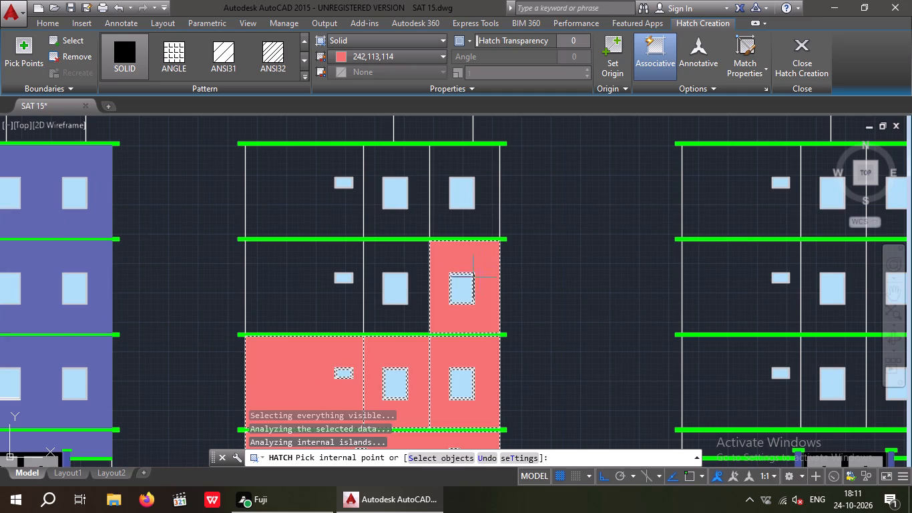
click(370, 299)
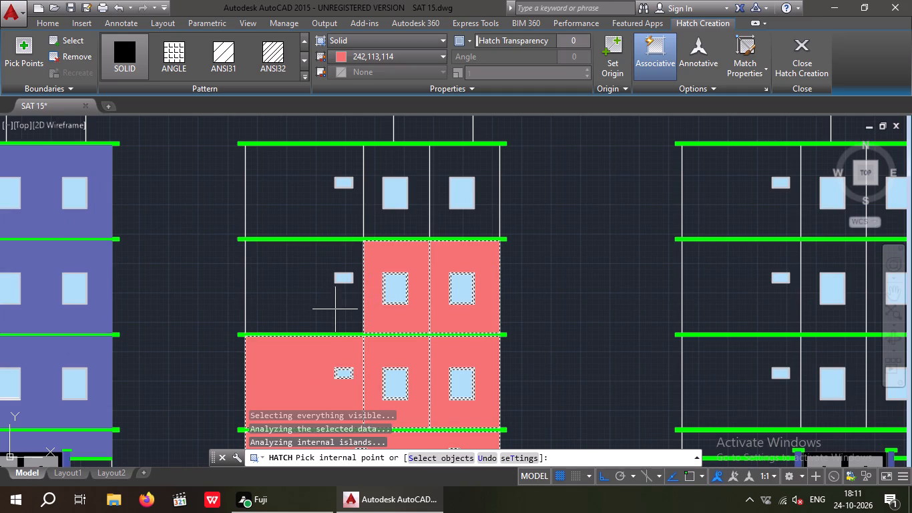
click(318, 308)
click(290, 207)
click(420, 220)
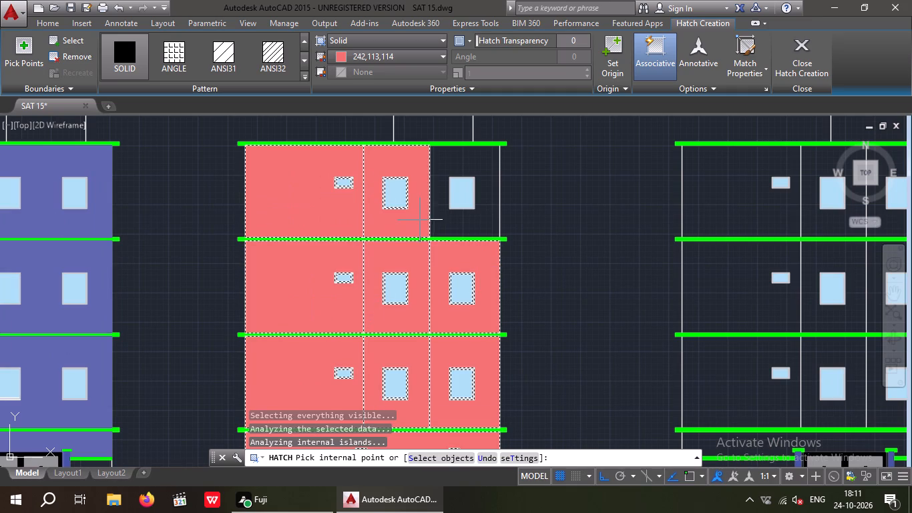
click(444, 220)
Hatch the wall of the middle elevation's rooftop block with the same solid fill in 242,113,114.
middle_drag(518, 226, 496, 362)
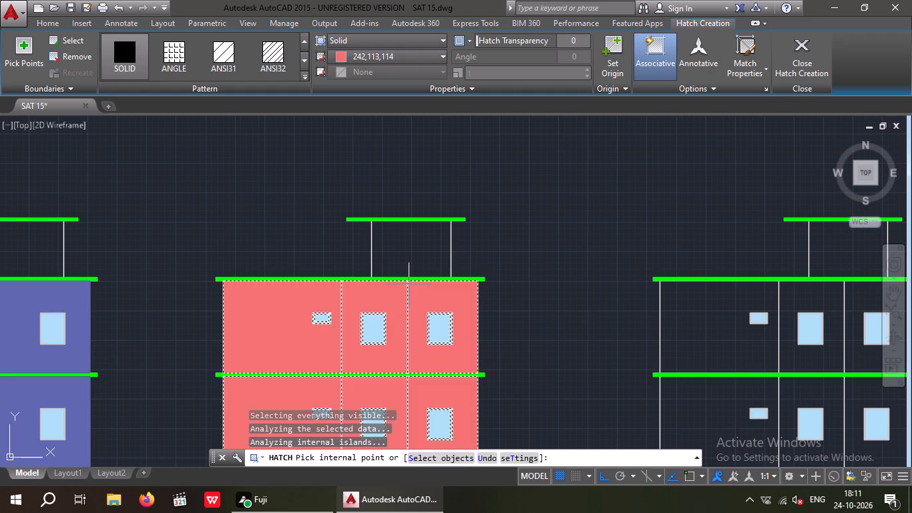
click(409, 263)
scroll(607, 299, down, 1)
middle_click(589, 314)
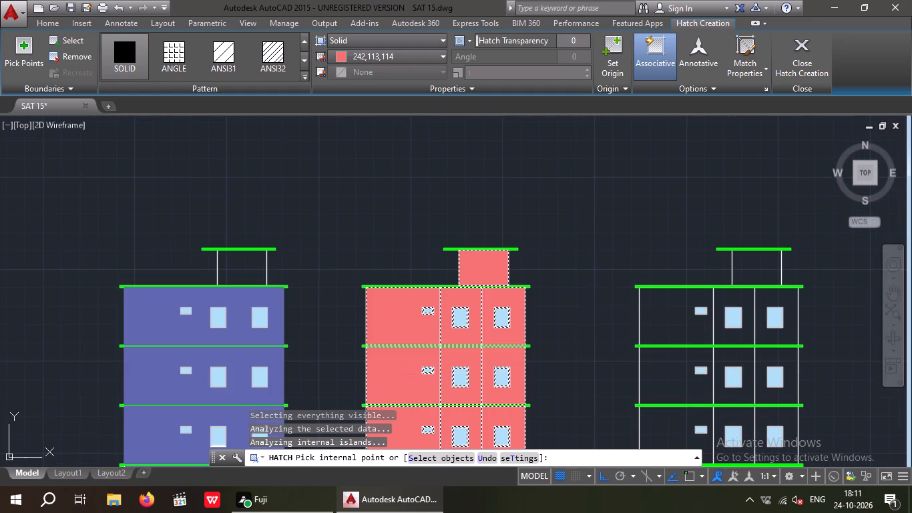
scroll(597, 292, down, 1)
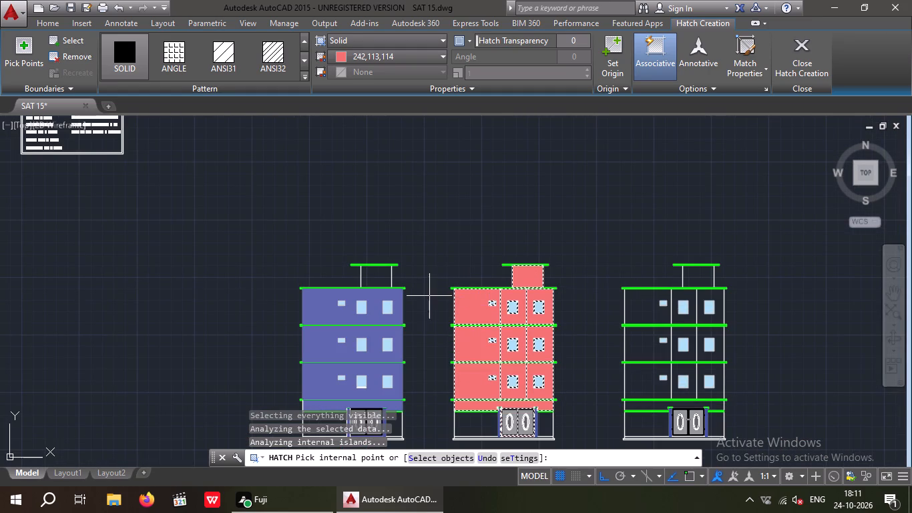
key(Escape)
key(Escape)
Hatch the wall of the leftmost elevation's rooftop block with a solid fill in 152,152,204.
click(134, 75)
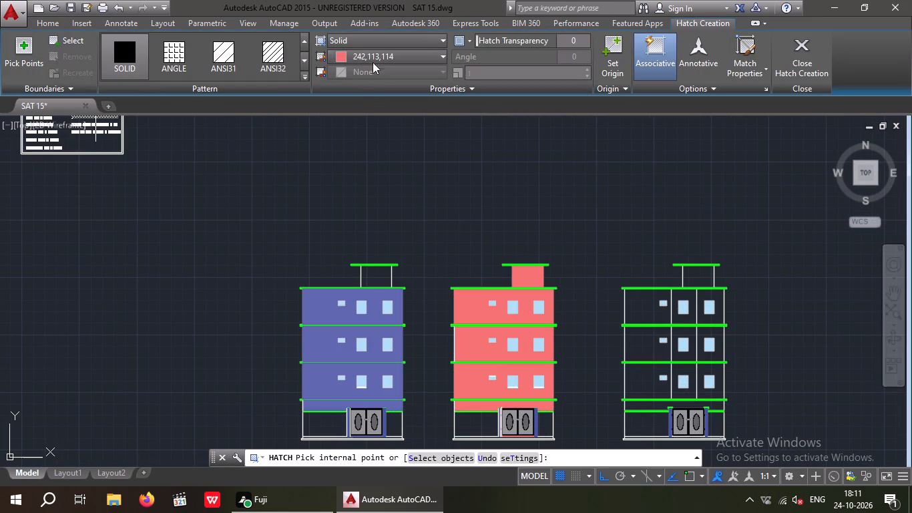
click(380, 53)
click(403, 168)
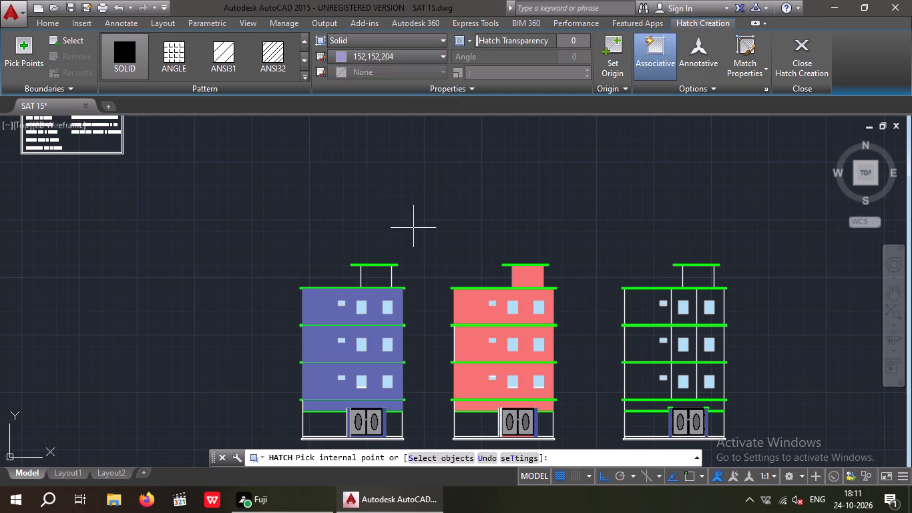
click(380, 279)
key(Escape)
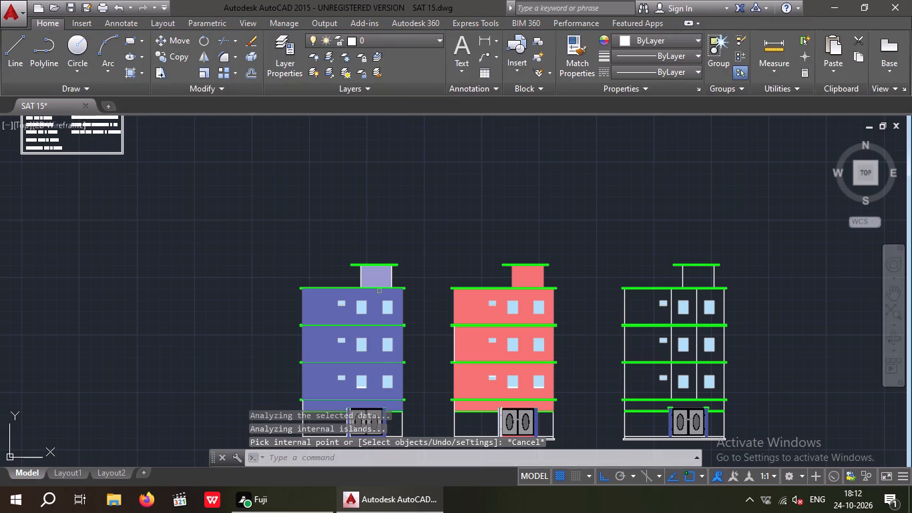
Change the colour of the leftmost elevation's existing wall hatch to 152,152,204.
click(323, 311)
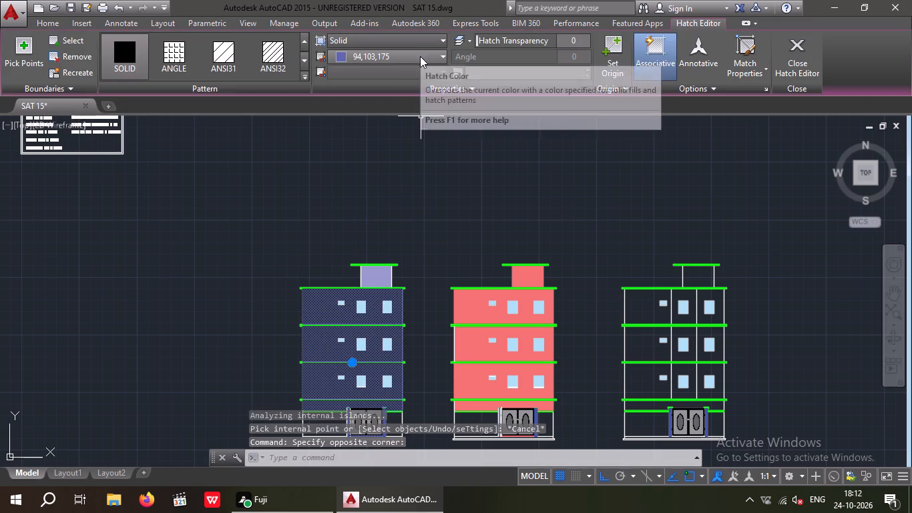
click(420, 56)
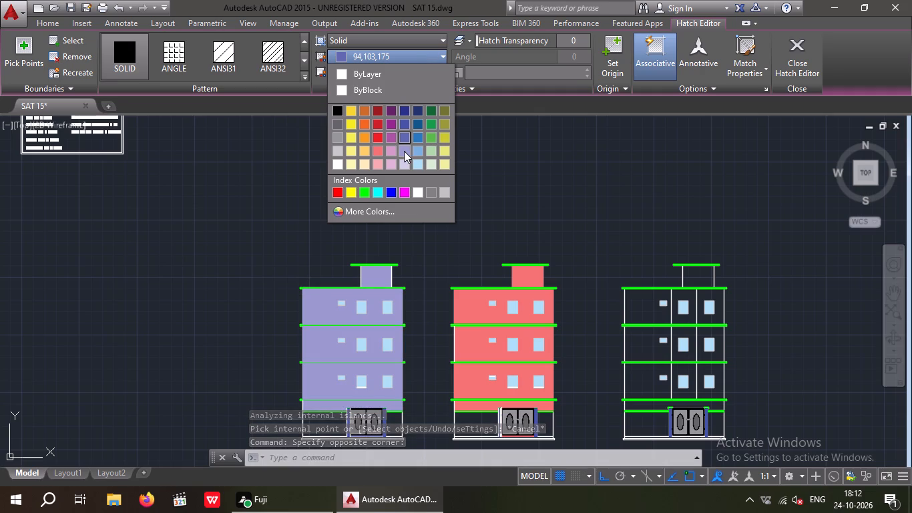
click(404, 151)
key(Escape)
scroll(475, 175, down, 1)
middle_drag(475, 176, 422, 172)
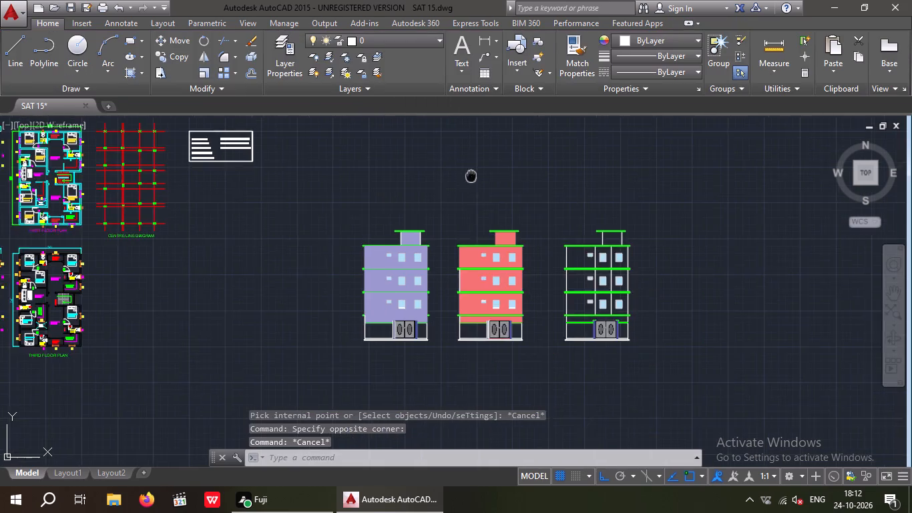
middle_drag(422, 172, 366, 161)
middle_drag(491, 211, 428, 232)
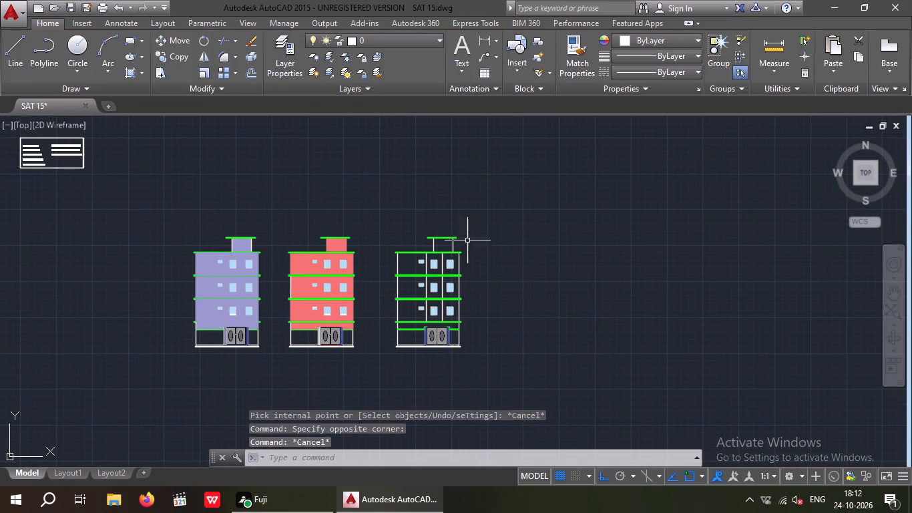
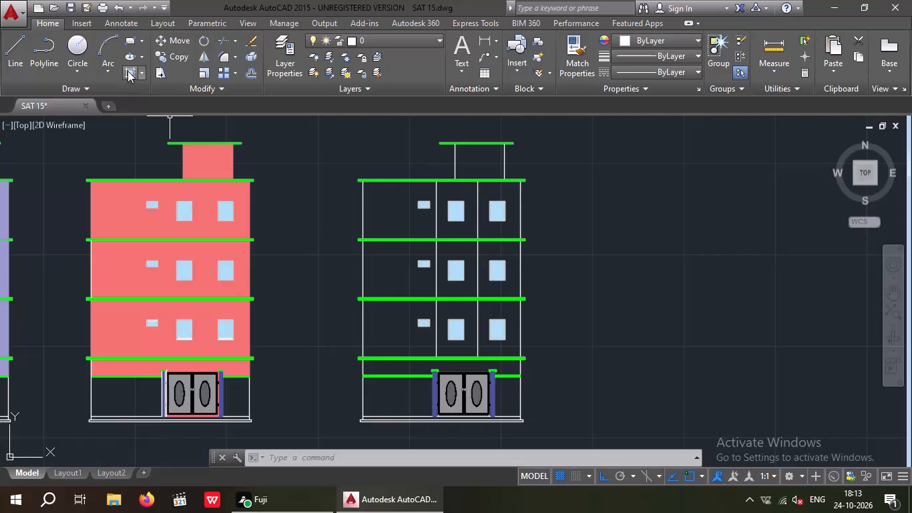
Hatch the third elevation's rooftop block and the three wall panels on each of its upper floors with solid fill in 169,83,160.
click(128, 71)
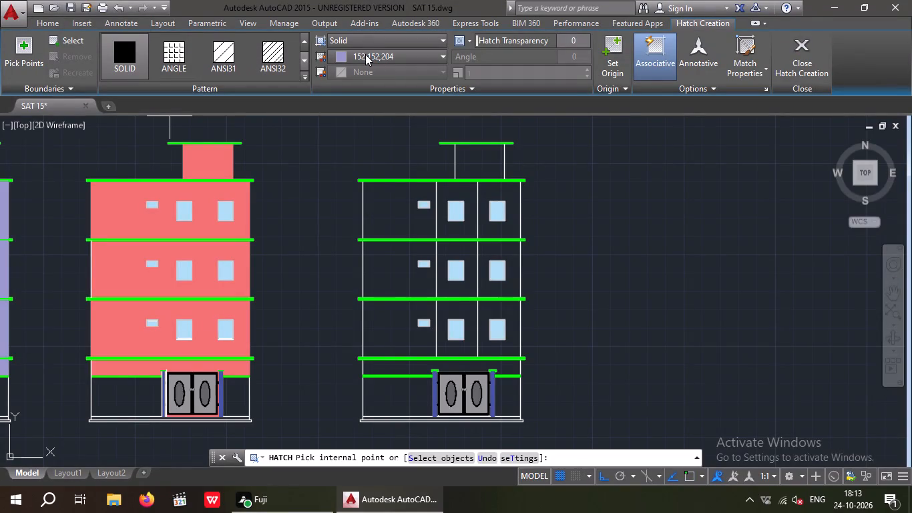
click(365, 54)
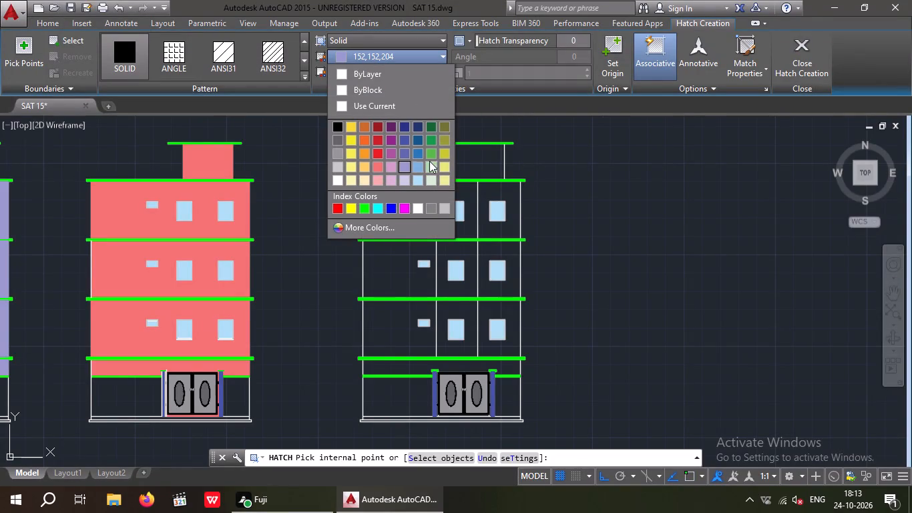
click(391, 156)
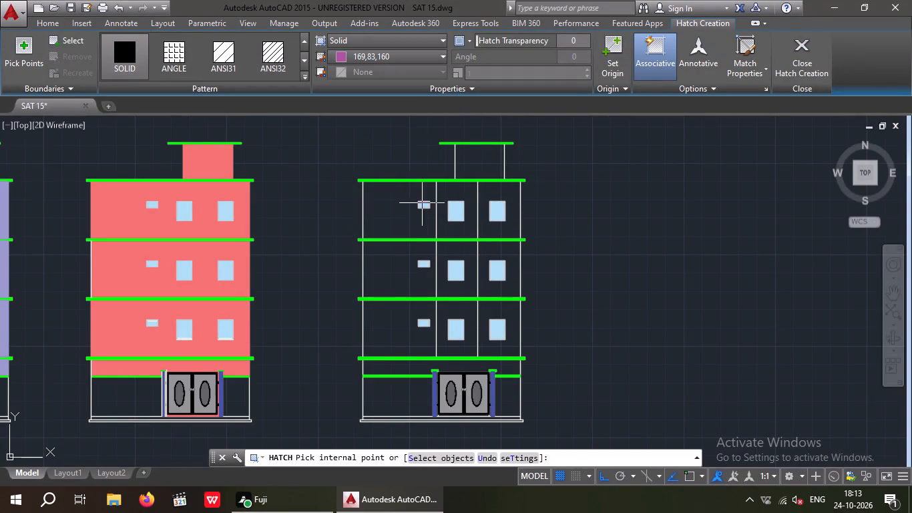
click(471, 166)
click(397, 205)
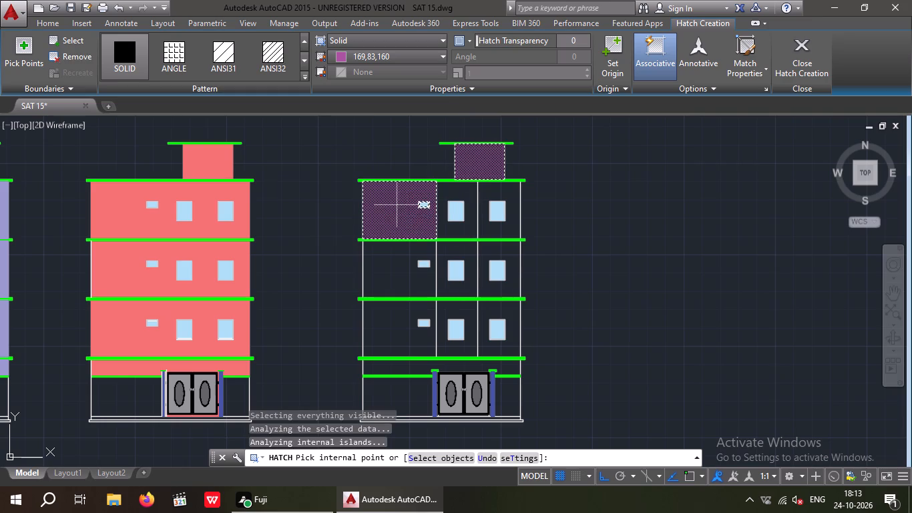
click(441, 224)
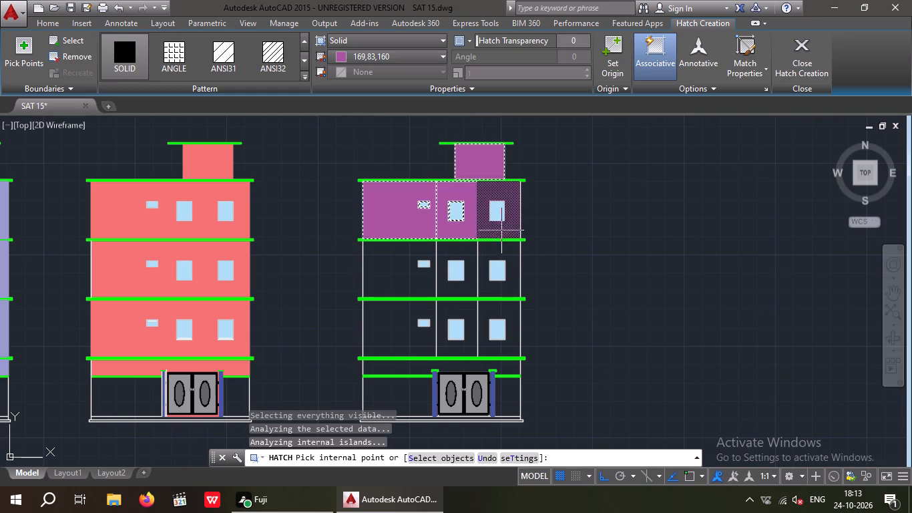
click(506, 228)
click(397, 267)
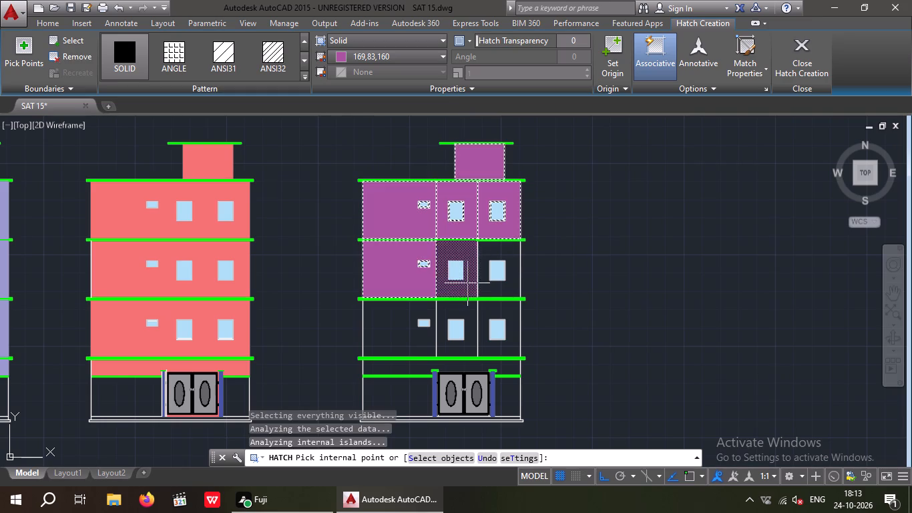
click(467, 283)
click(483, 287)
click(398, 317)
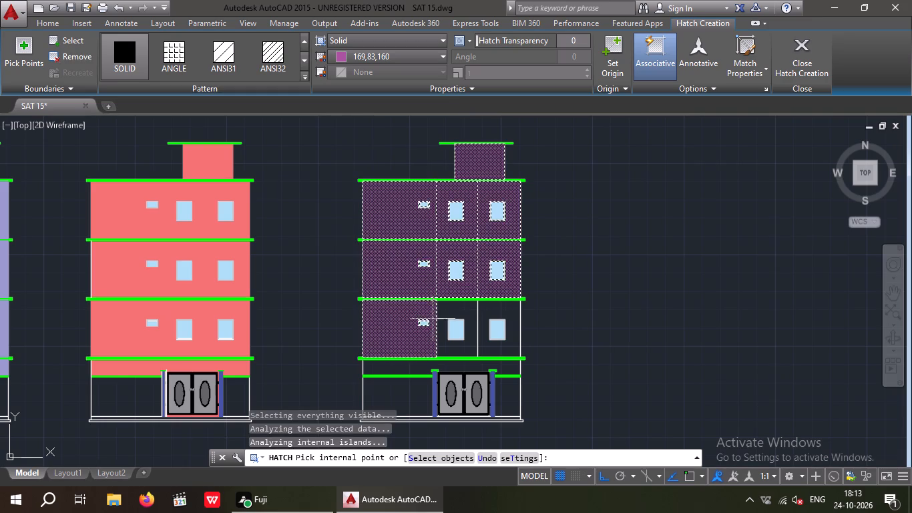
click(449, 313)
click(491, 313)
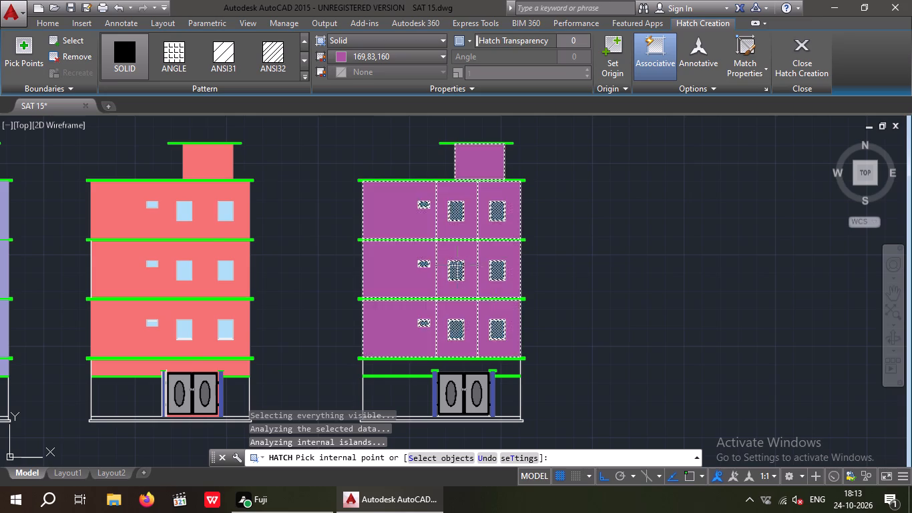
Hatch the third elevation's band above the entrance gate and the gaps beside the gate with the same solid fill in 169,83,160.
scroll(451, 267, down, 1)
middle_drag(451, 259, 463, 198)
middle_drag(444, 281, 447, 311)
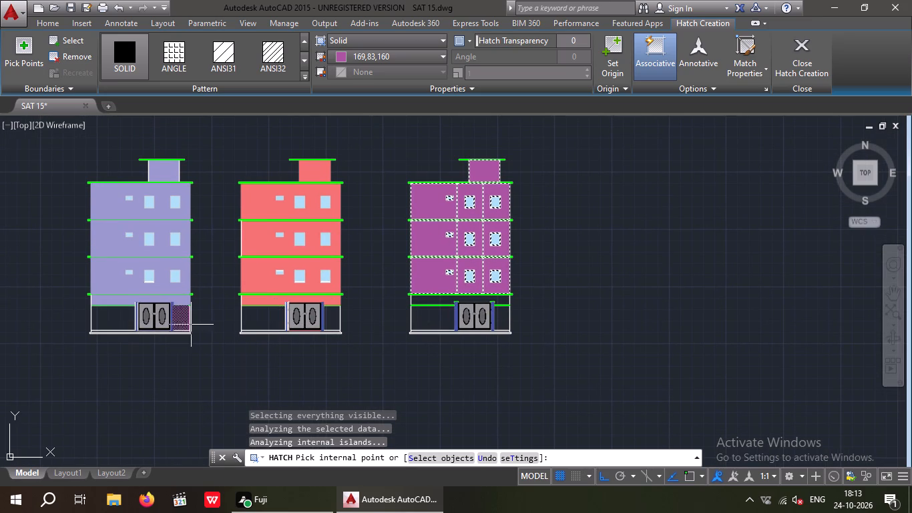
scroll(449, 322, up, 2)
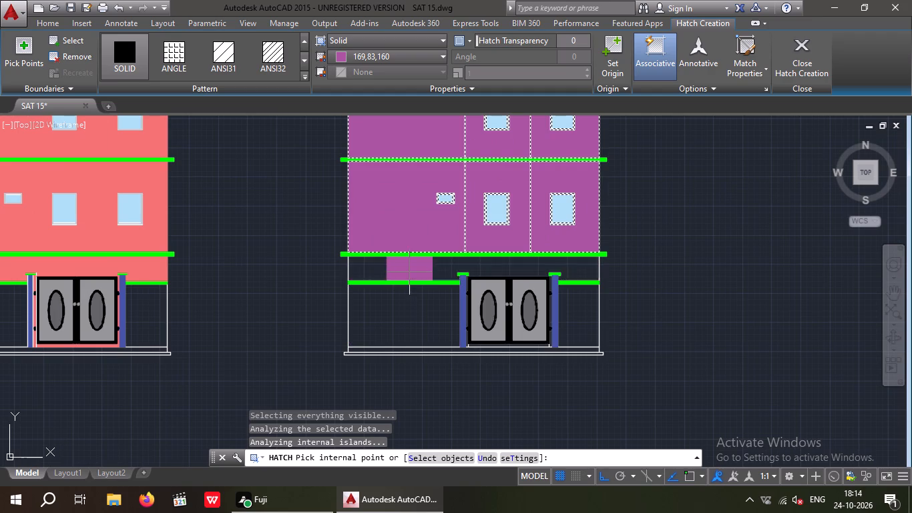
click(409, 272)
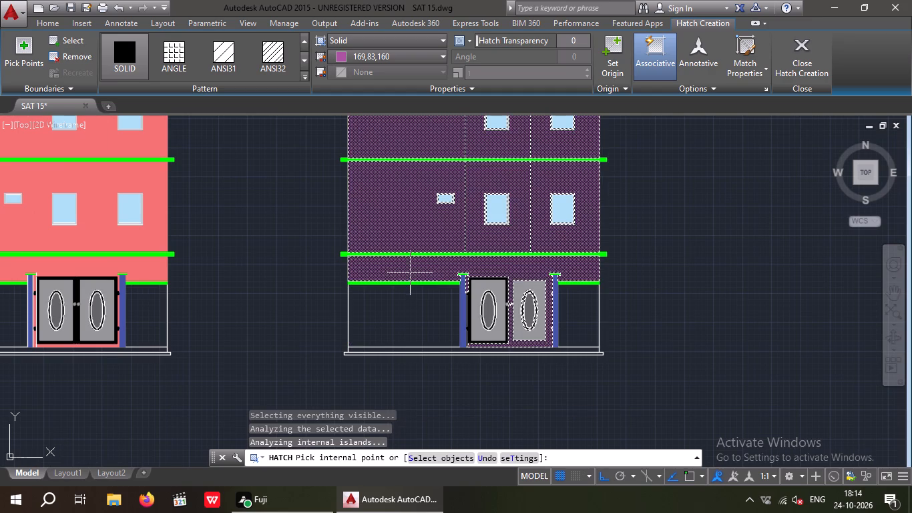
scroll(469, 326, up, 3)
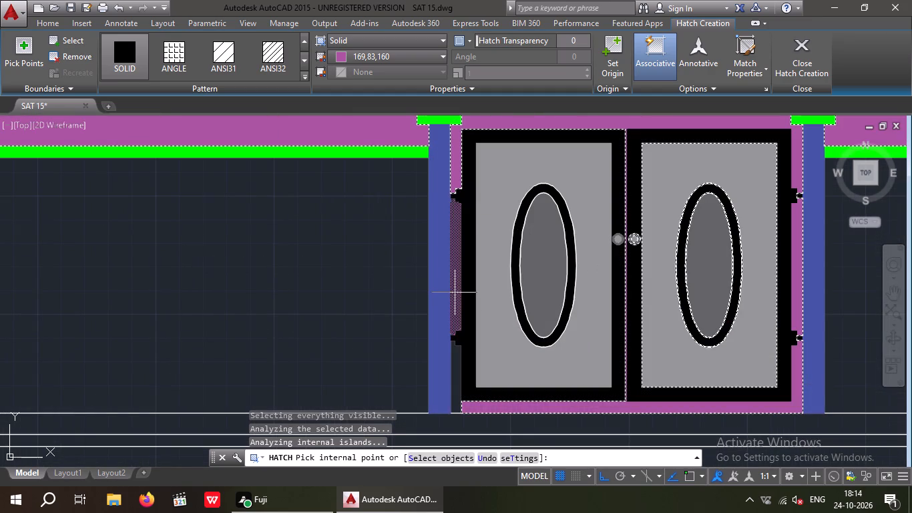
click(455, 292)
click(459, 361)
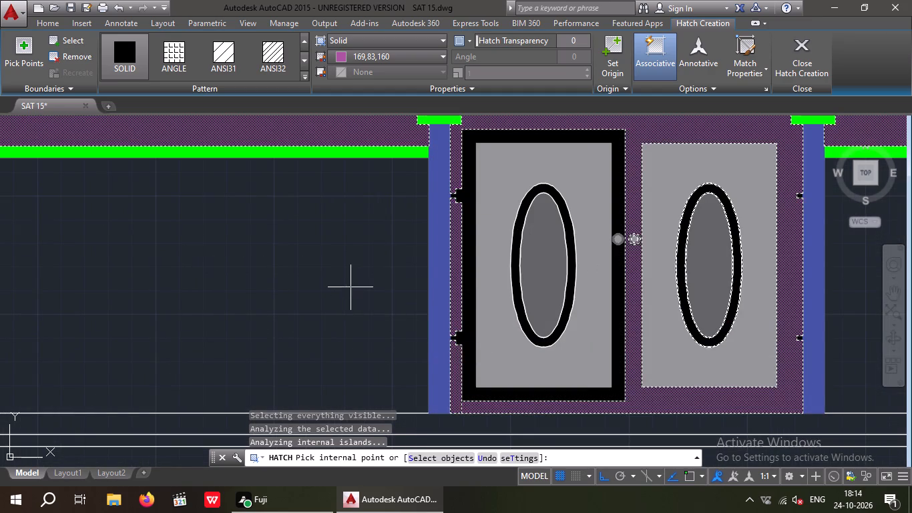
middle_drag(351, 286, 130, 273)
scroll(142, 269, down, 1)
key(Escape)
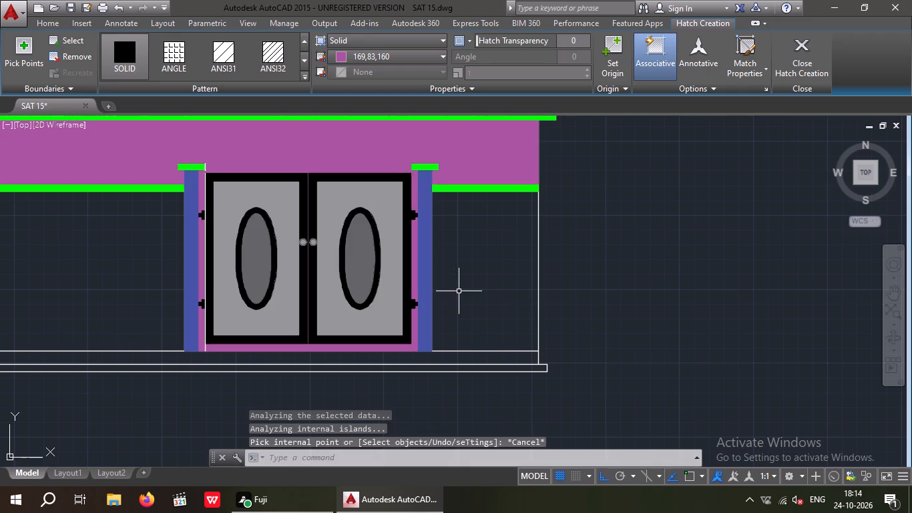
key(Escape)
Save the drawing with all three coloured elevations.
scroll(467, 276, down, 2)
middle_drag(457, 291, 452, 305)
scroll(468, 283, down, 2)
middle_drag(467, 290, 467, 312)
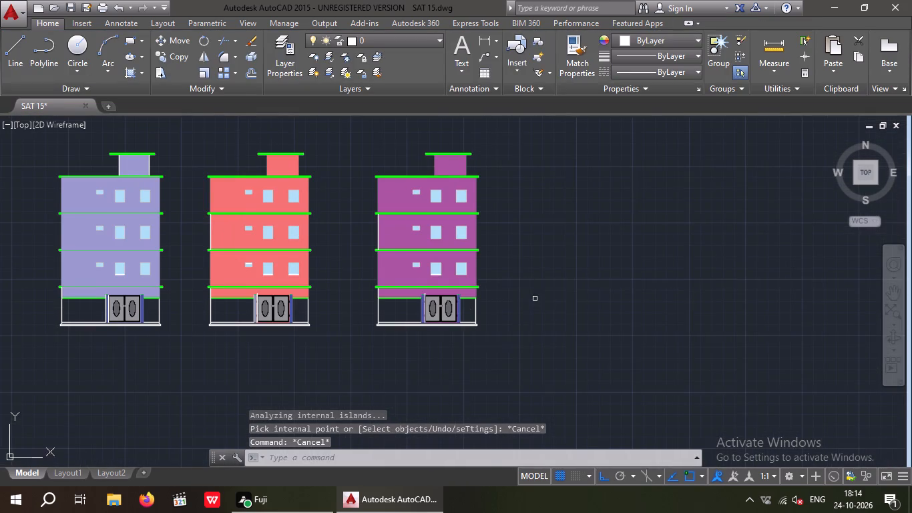
middle_drag(535, 302, 533, 329)
middle_drag(514, 324, 546, 311)
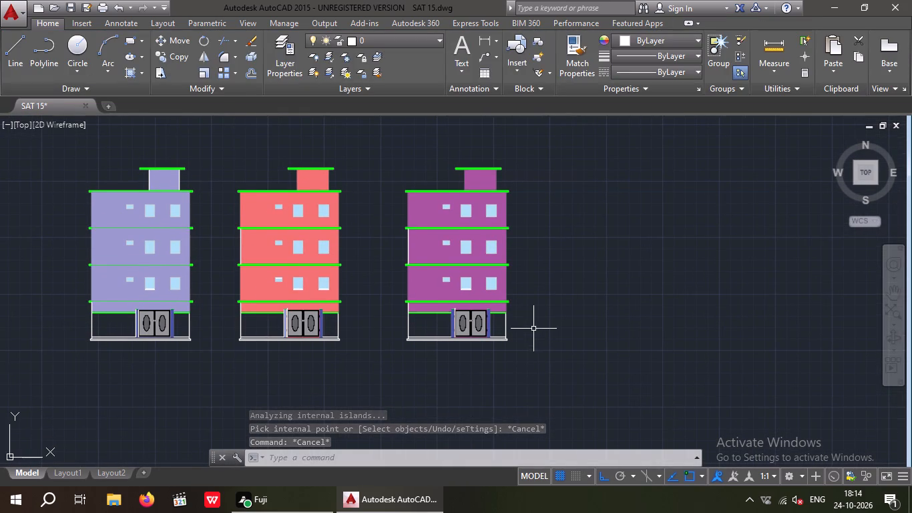
middle_drag(543, 328, 549, 327)
key(ctrl+s)
key(ctrl+s)
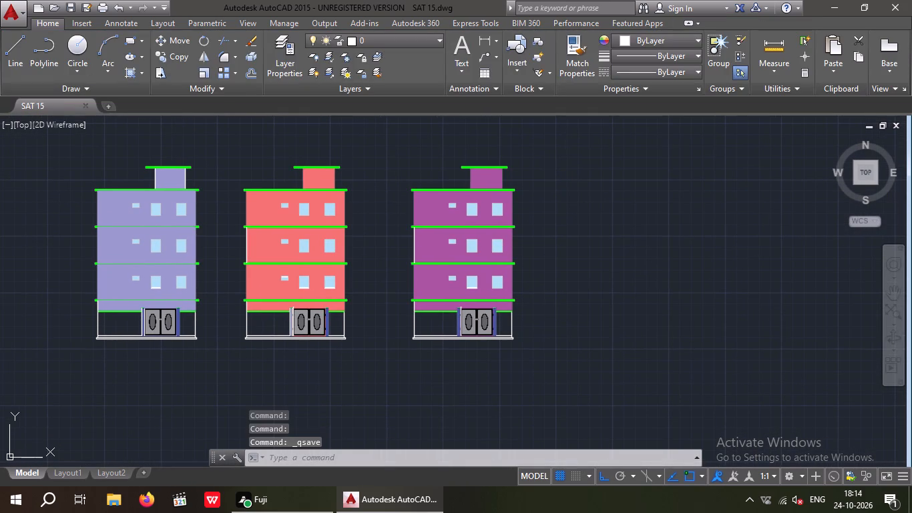
Start a multiline text across the top of the specifications box, above the door and wall-thickness lines, with text height 20".
scroll(546, 307, down, 2)
middle_drag(363, 339, 416, 338)
scroll(318, 176, up, 3)
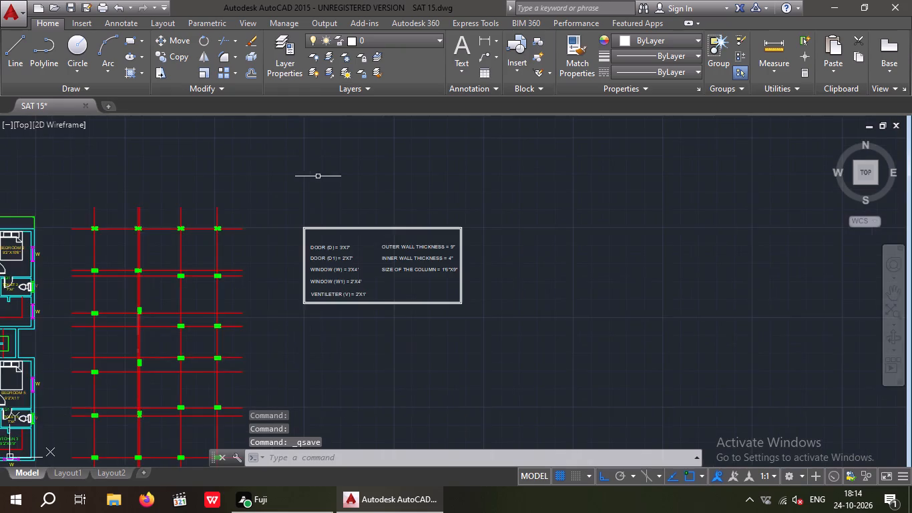
scroll(349, 212, up, 2)
middle_drag(332, 213, 250, 167)
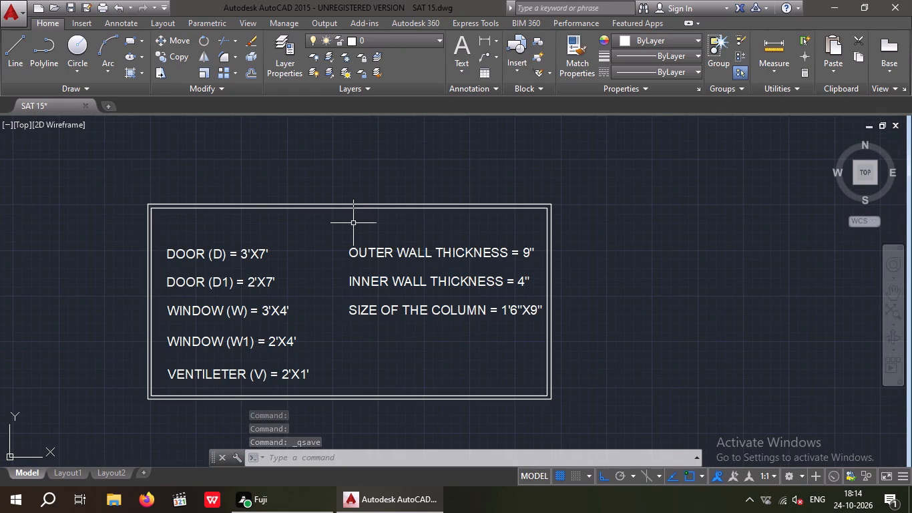
click(456, 47)
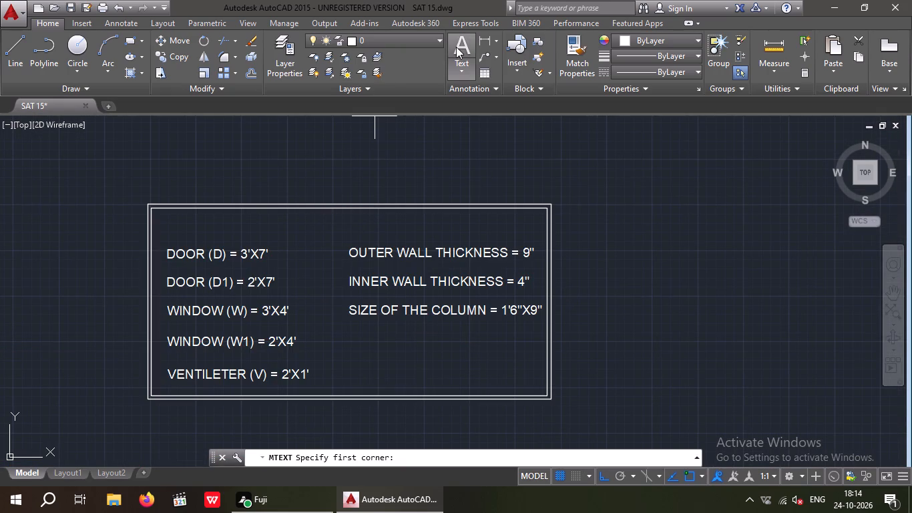
middle_drag(285, 231, 423, 225)
scroll(415, 220, down, 2)
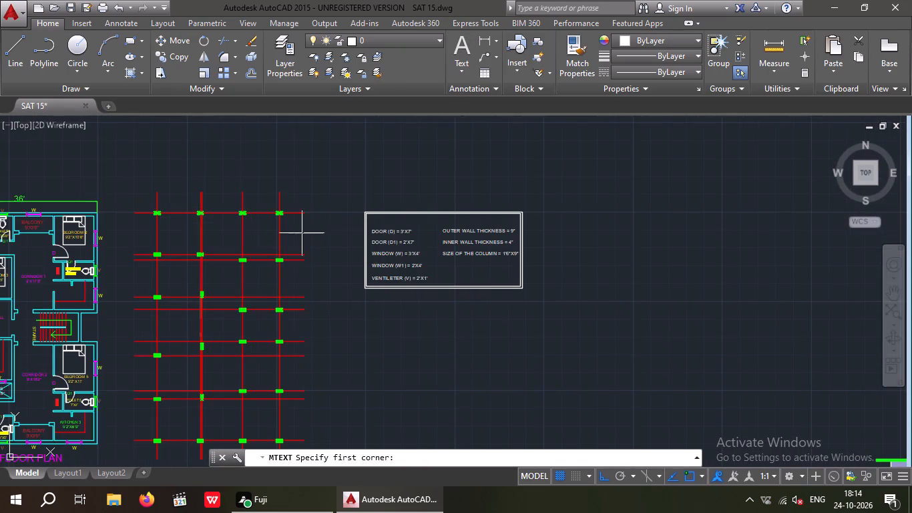
middle_drag(246, 177, 470, 189)
middle_drag(464, 190, 216, 230)
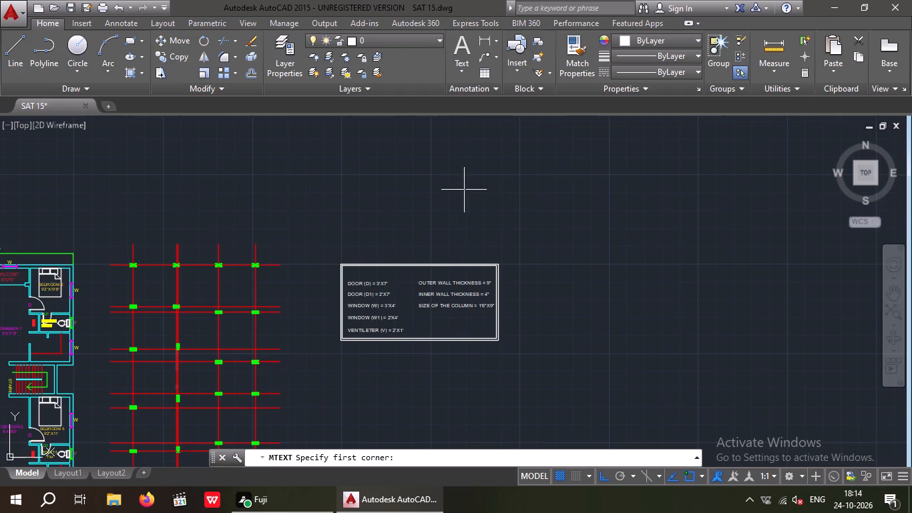
scroll(366, 271, up, 3)
drag(310, 261, 325, 273)
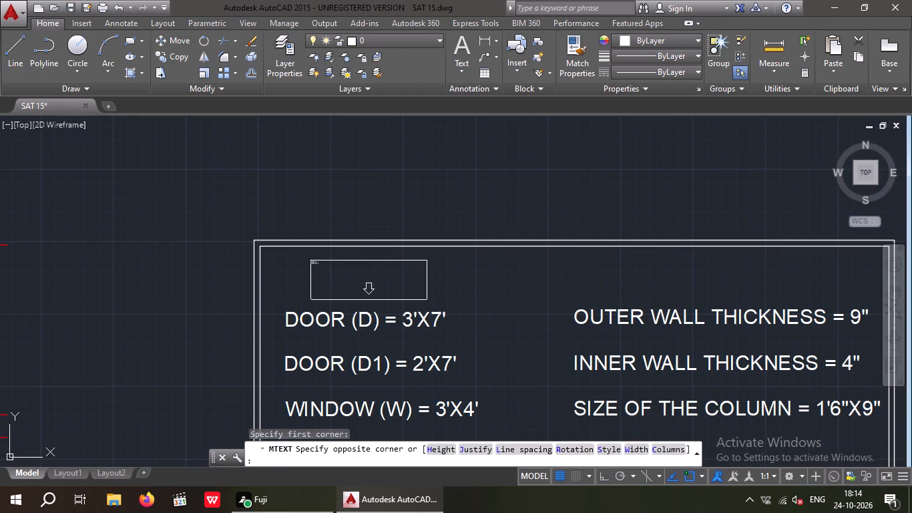
middle_drag(522, 256, 352, 290)
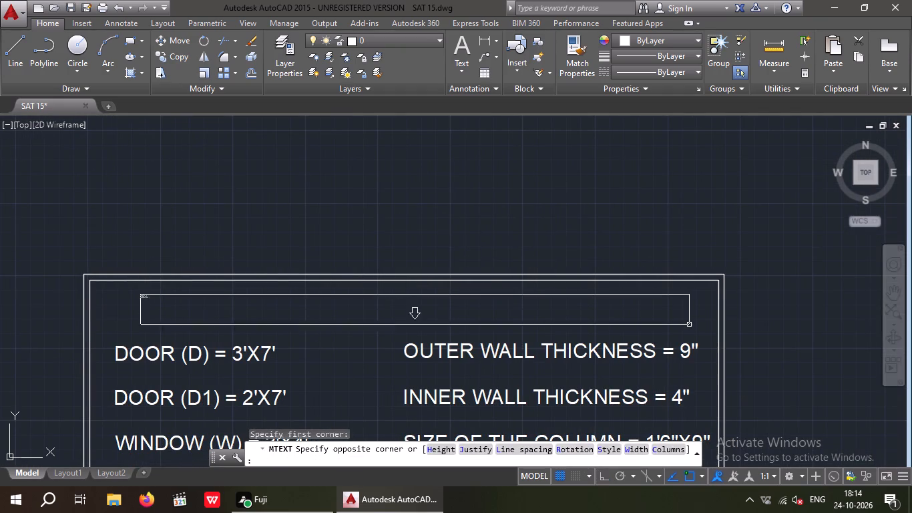
click(689, 324)
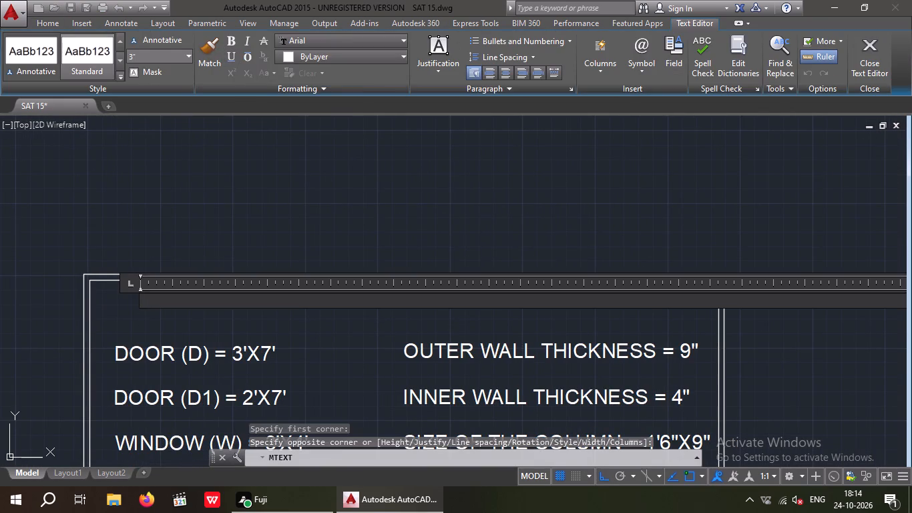
click(149, 60)
text(20")
key(Return)
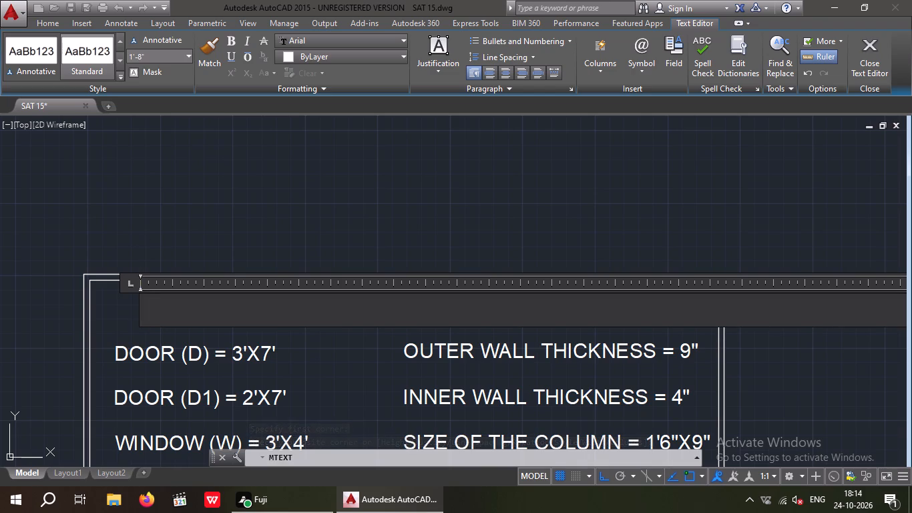
Enter the heading text 36'X54' G+3 HOUSE PLAN DATAILS and finish the text object.
text(34)
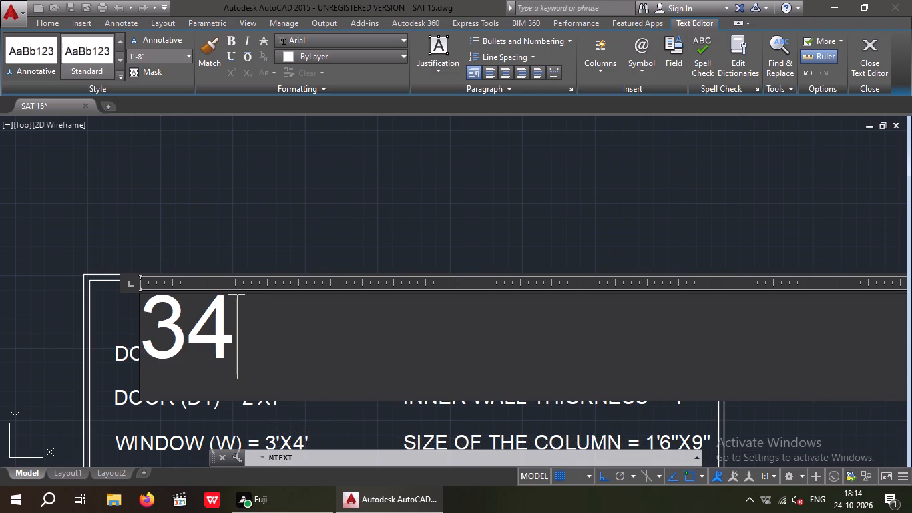
text('X)
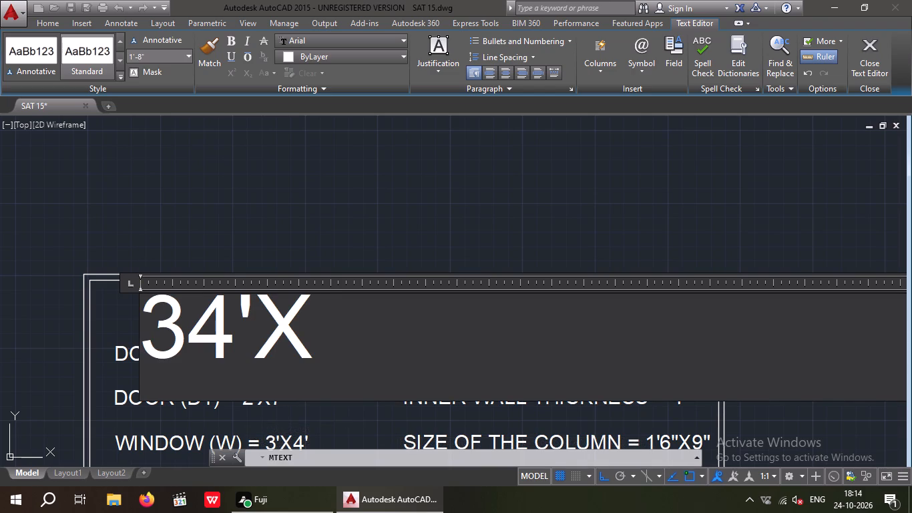
key(BackSpace)
key(BackSpace)
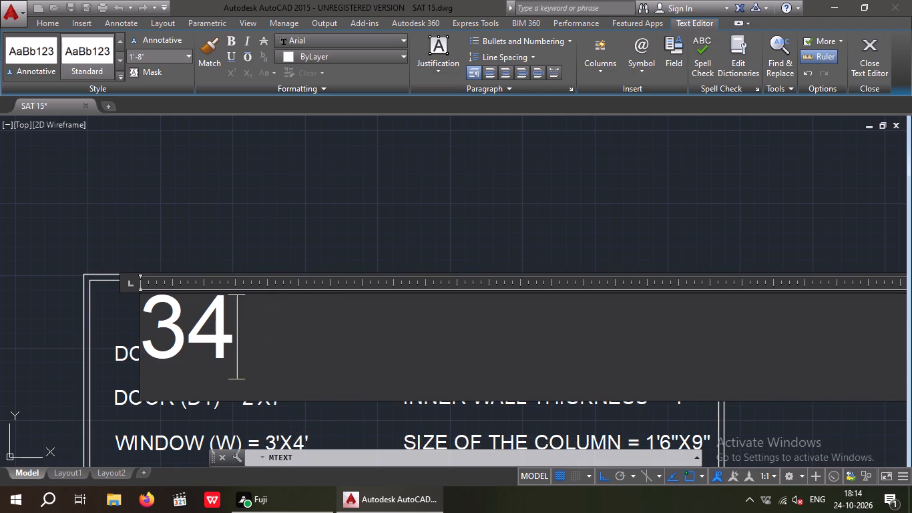
key(BackSpace)
text(6'X54)
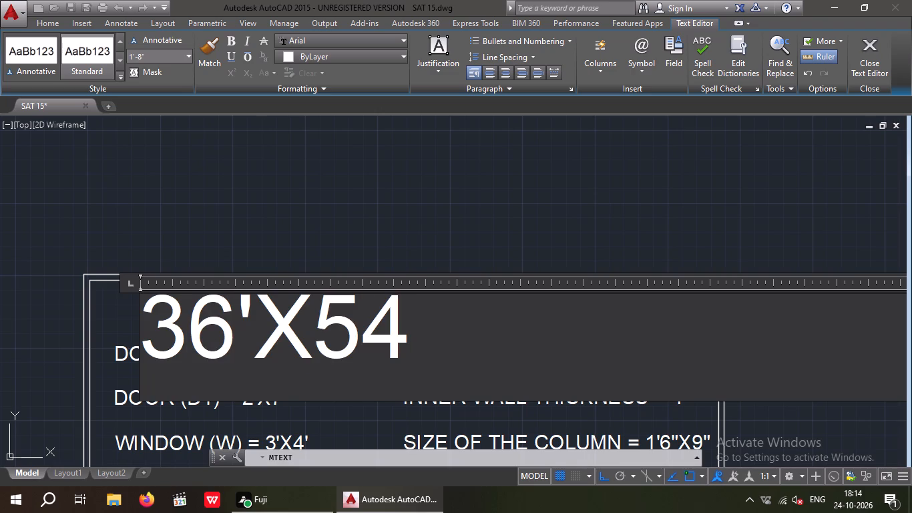
key(apostrophe)
key(space)
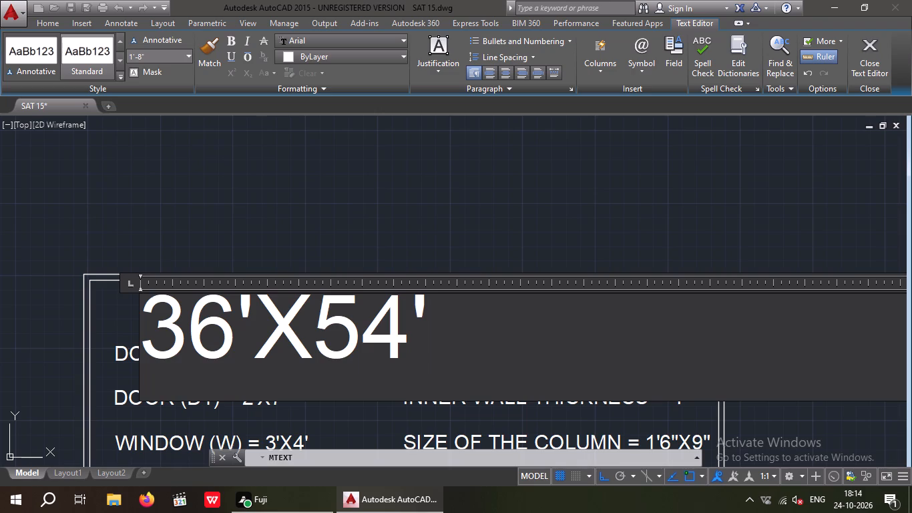
key(g)
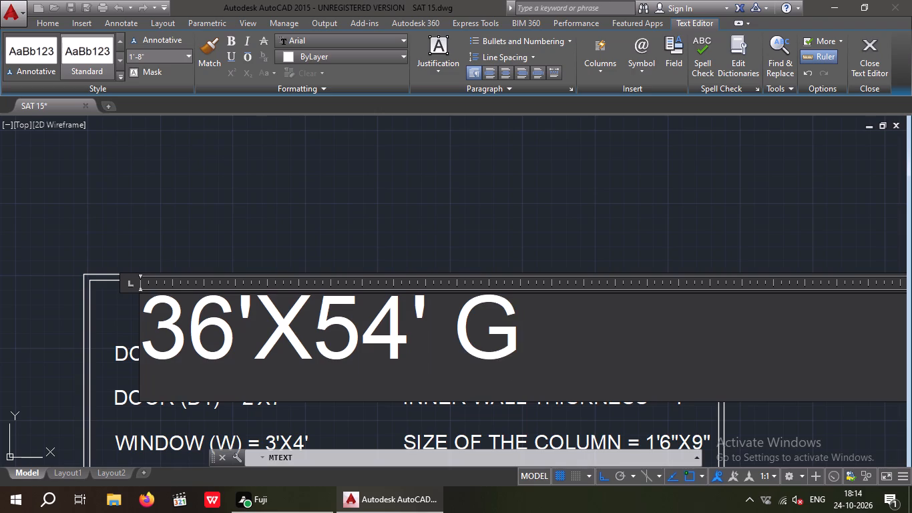
key(plus)
key(3)
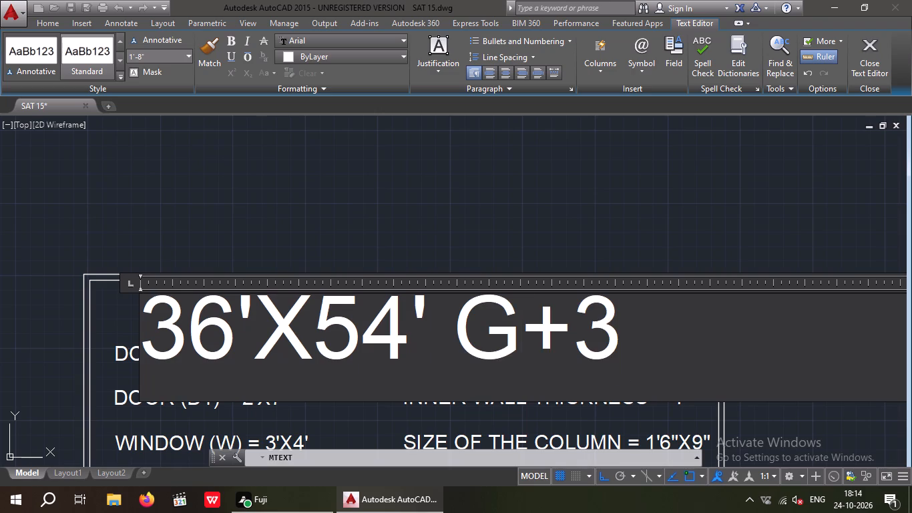
key(space)
text(HOU)
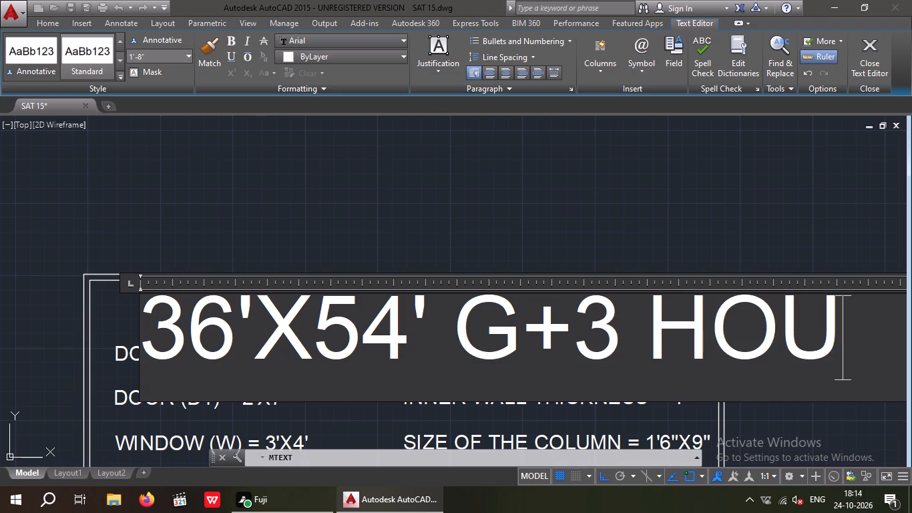
text(SE)
key(space)
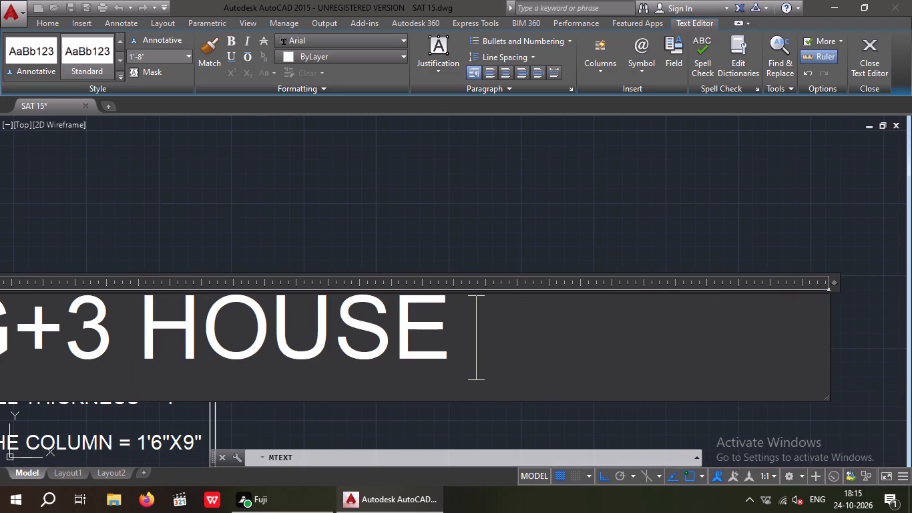
text(PL)
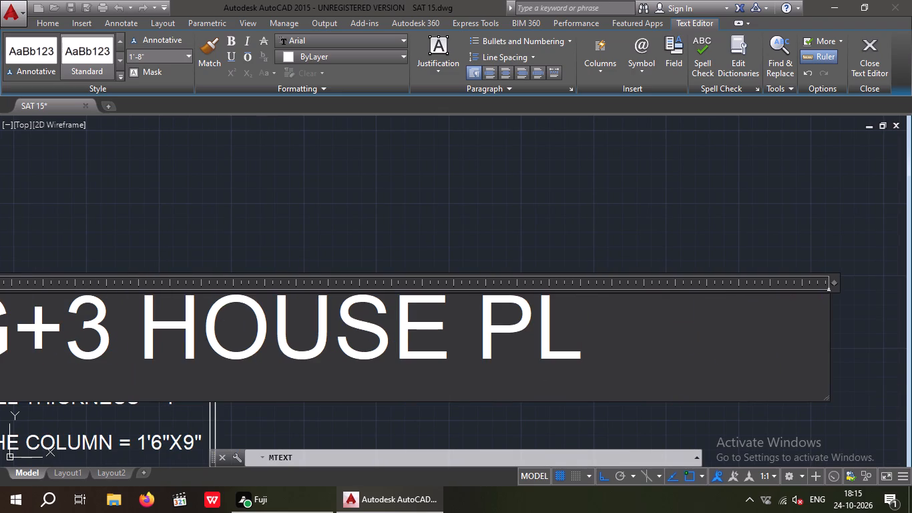
key(a)
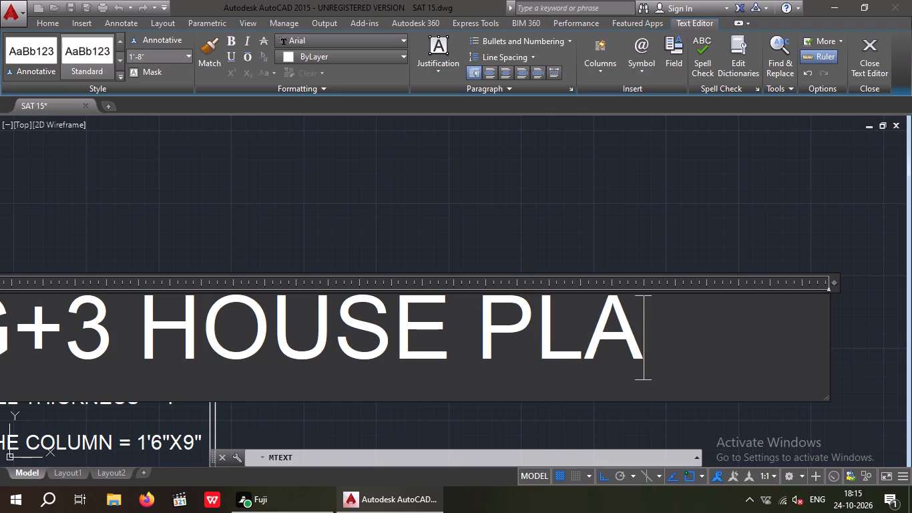
text(N DA)
text(TAILS)
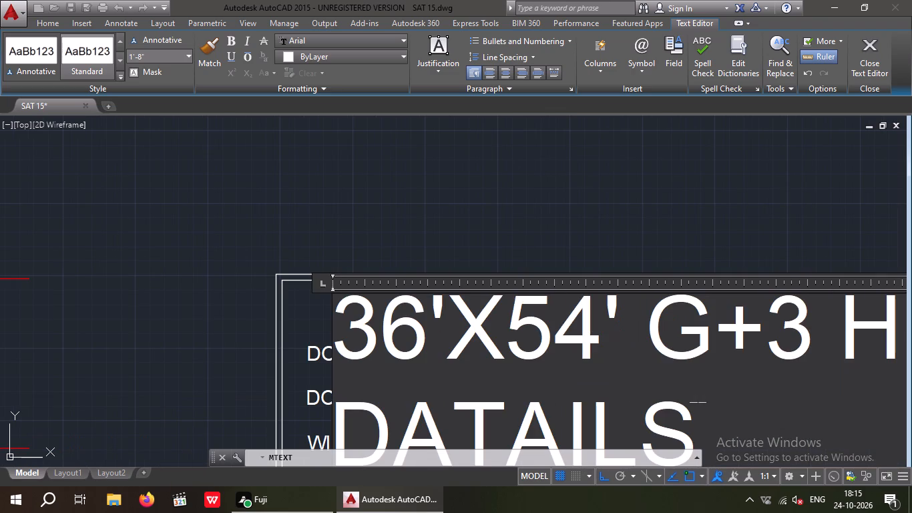
scroll(381, 167, down, 3)
click(431, 154)
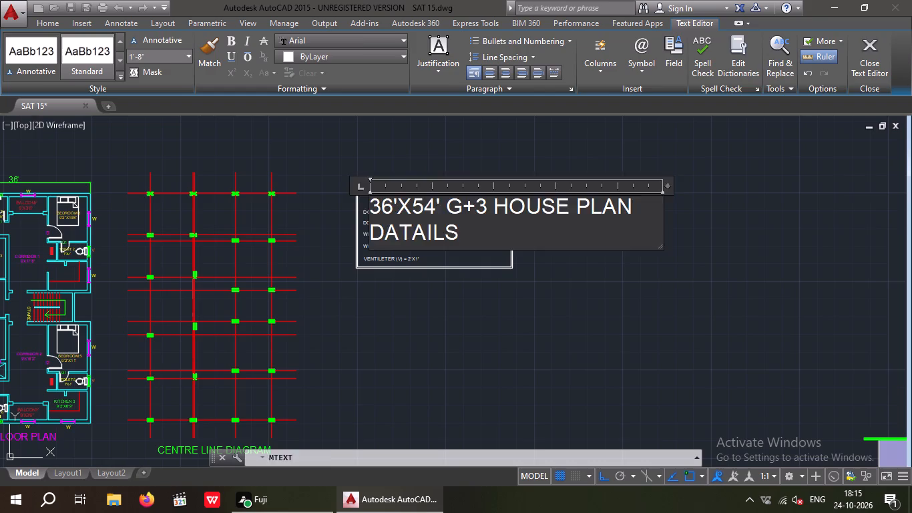
Edit the heading in the specifications box, removing 36'X54' and the leading space so it reads G+3 HOUSE PLAN DATAILS.
scroll(424, 176, up, 3)
scroll(389, 224, down, 1)
scroll(375, 263, up, 2)
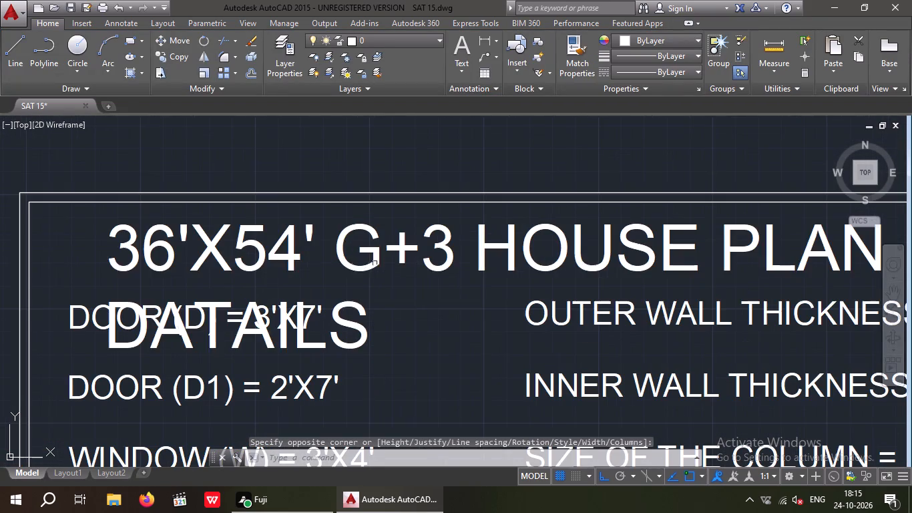
double_click(365, 269)
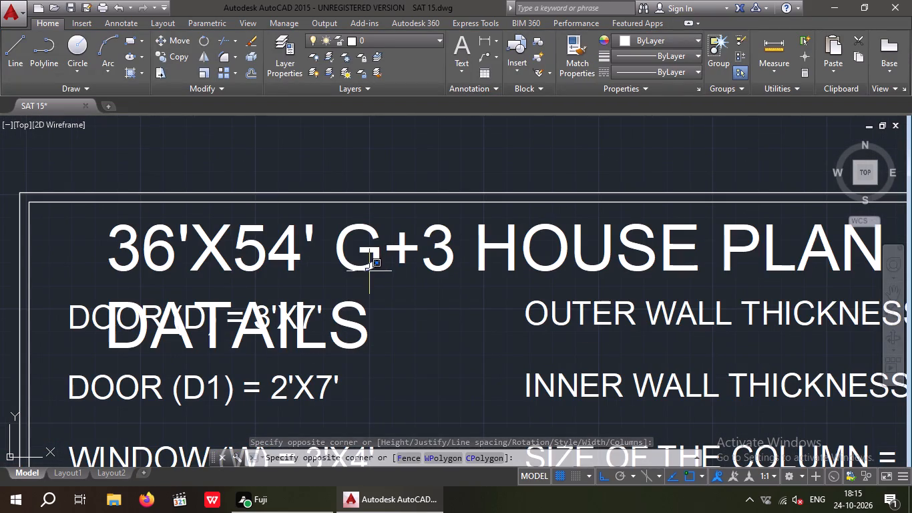
double_click(370, 269)
double_click(369, 265)
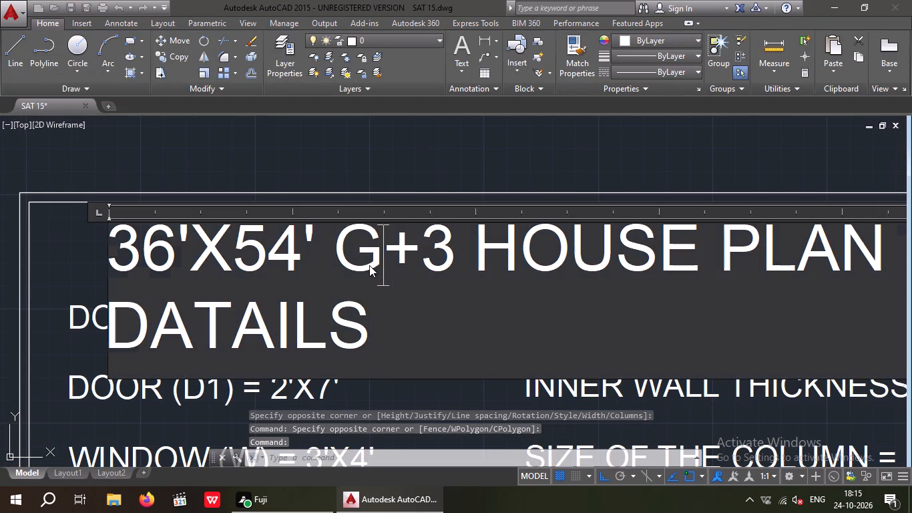
click(313, 265)
key(BackSpace)
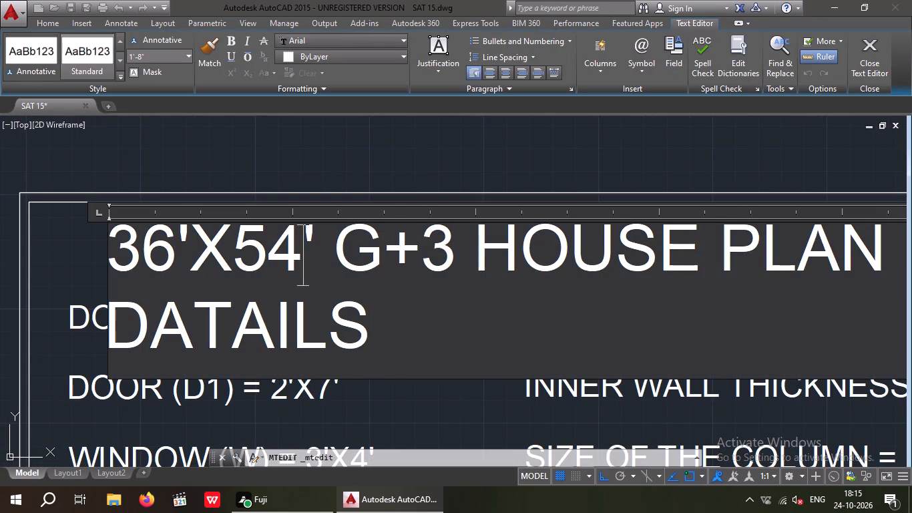
key(BackSpace)
key(BackSpace)
key(BackSpace)
key(BackSpace)
key(BackSpace)
key(BackSpace)
key(BackSpace)
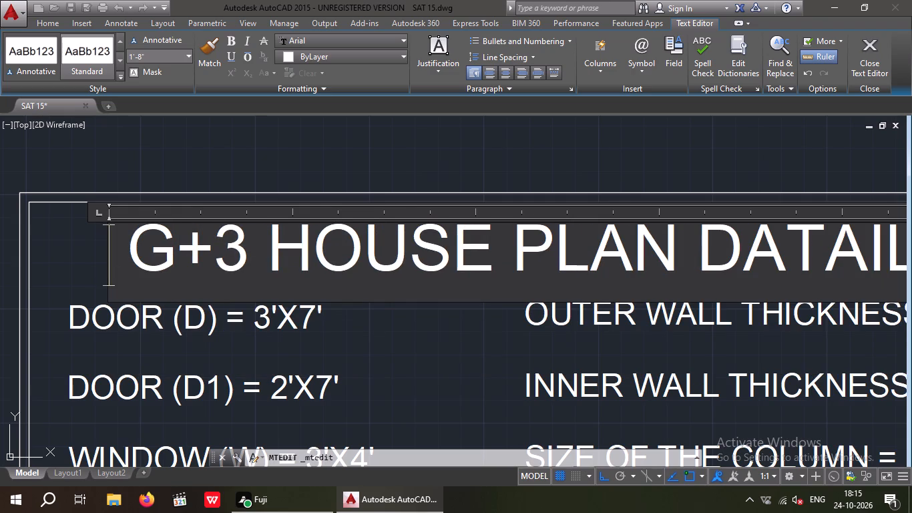
key(BackSpace)
key(Right)
key(BackSpace)
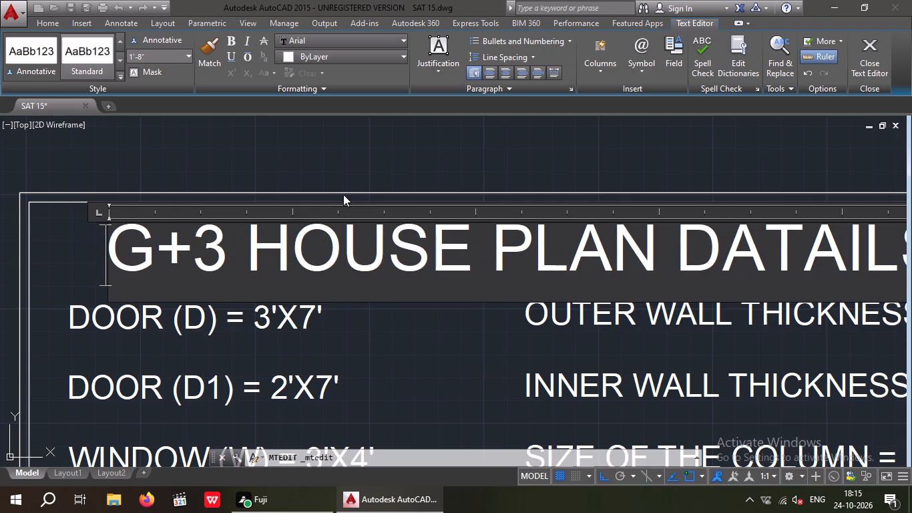
click(349, 172)
Move all the door, window, ventileter, wall-thickness and column-size lines slightly down, away from the heading in the specifications box.
scroll(352, 172, down, 1)
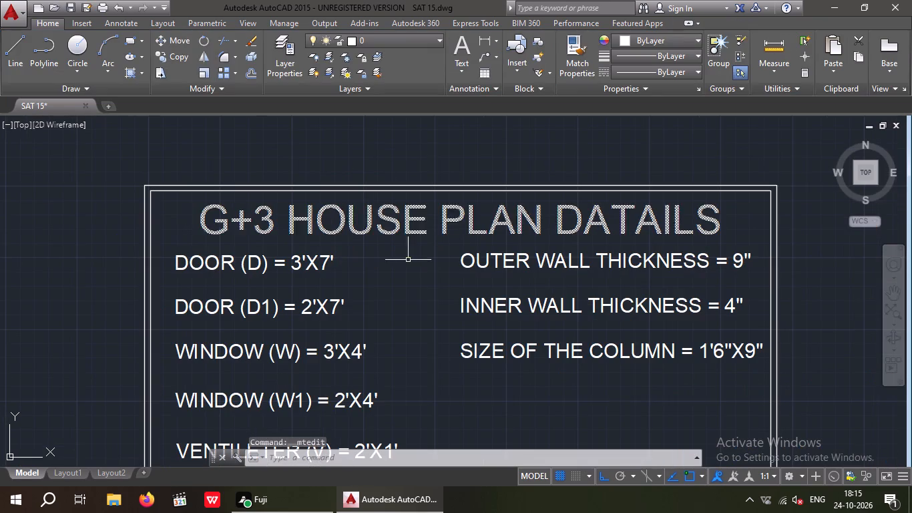
middle_drag(362, 246, 367, 198)
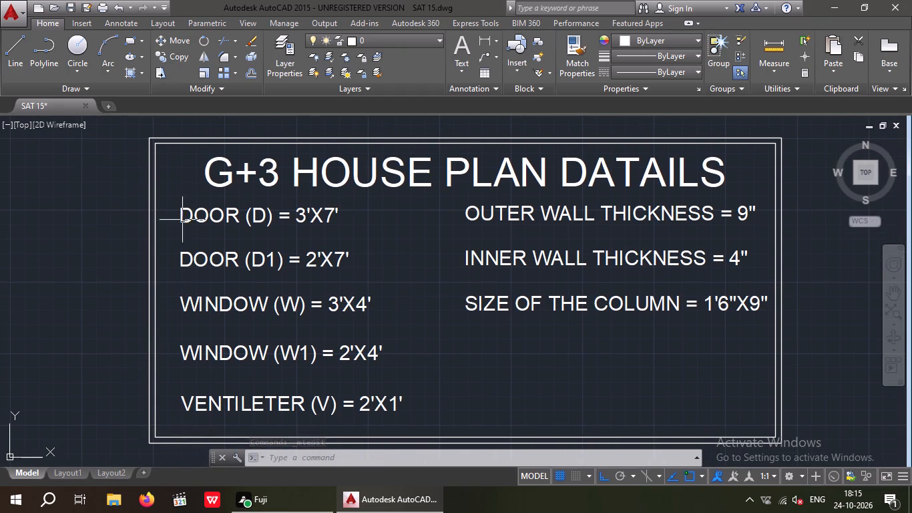
drag(176, 205, 184, 216)
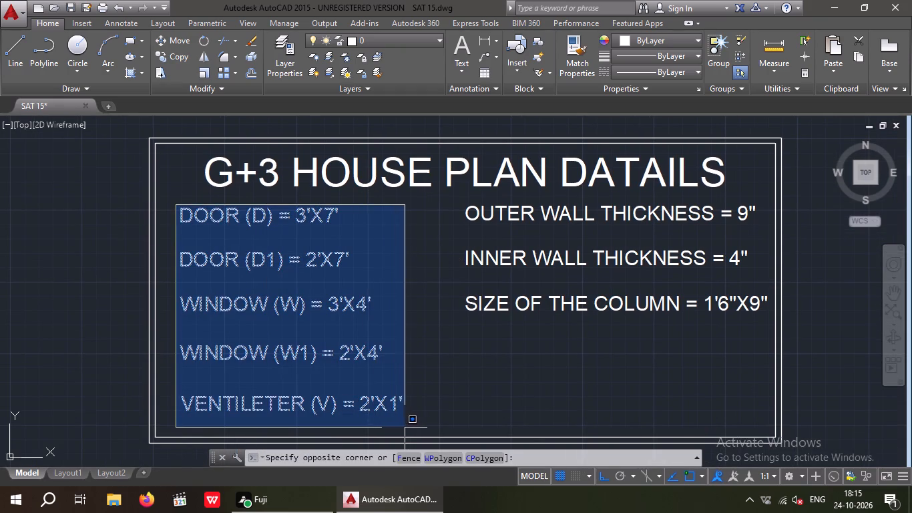
click(410, 427)
click(463, 204)
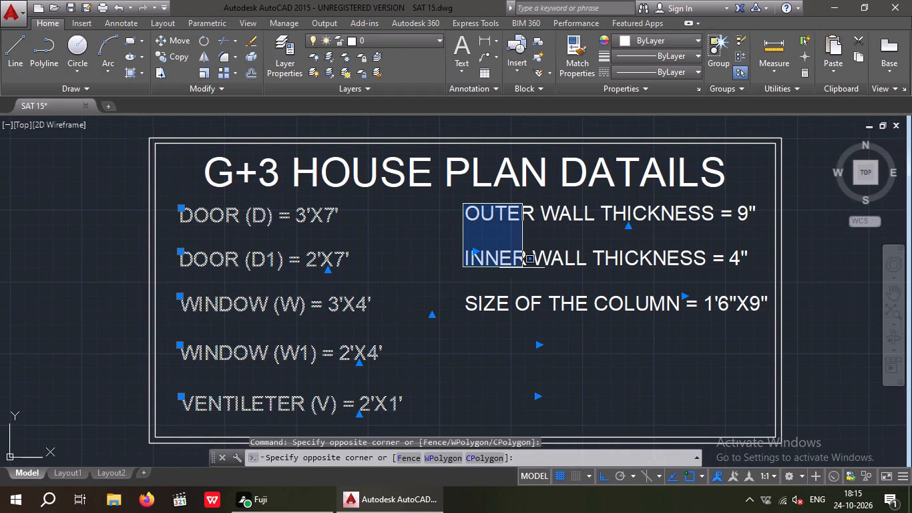
click(769, 319)
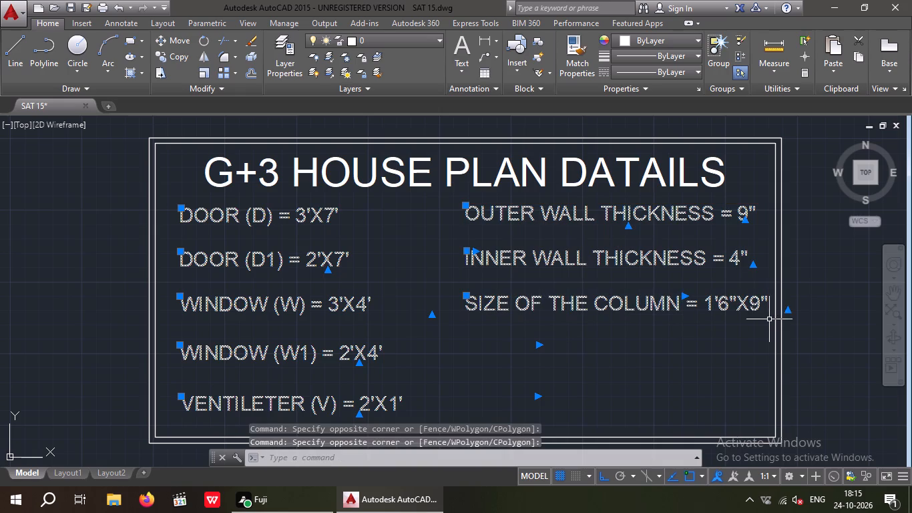
click(168, 38)
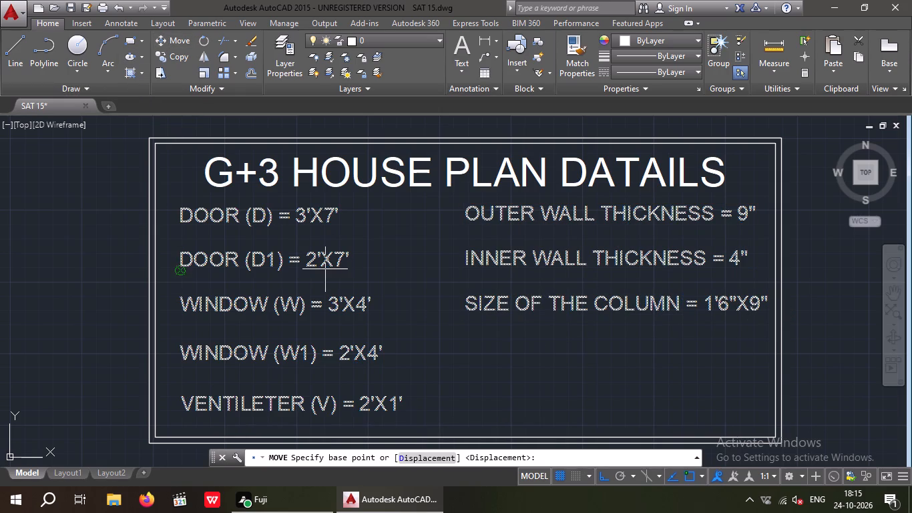
middle_drag(325, 269, 326, 158)
scroll(188, 321, up, 2)
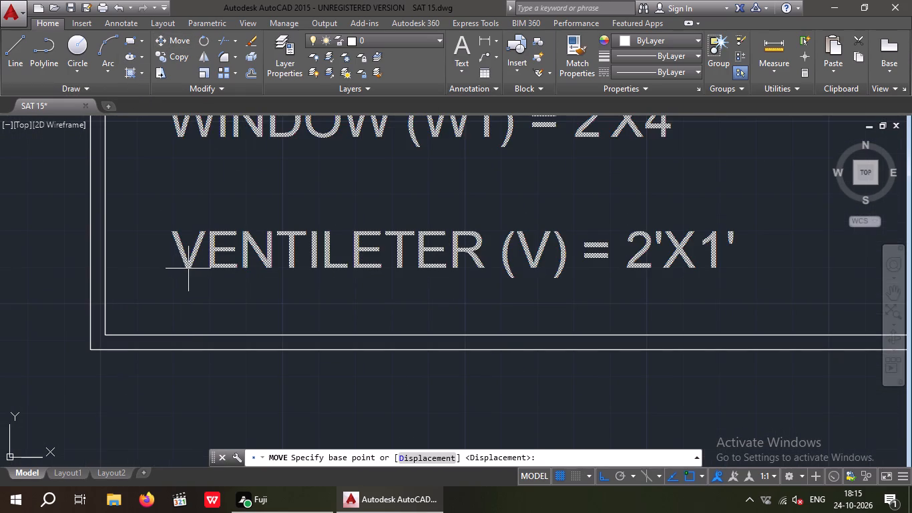
click(188, 269)
scroll(198, 305, up, 1)
click(200, 318)
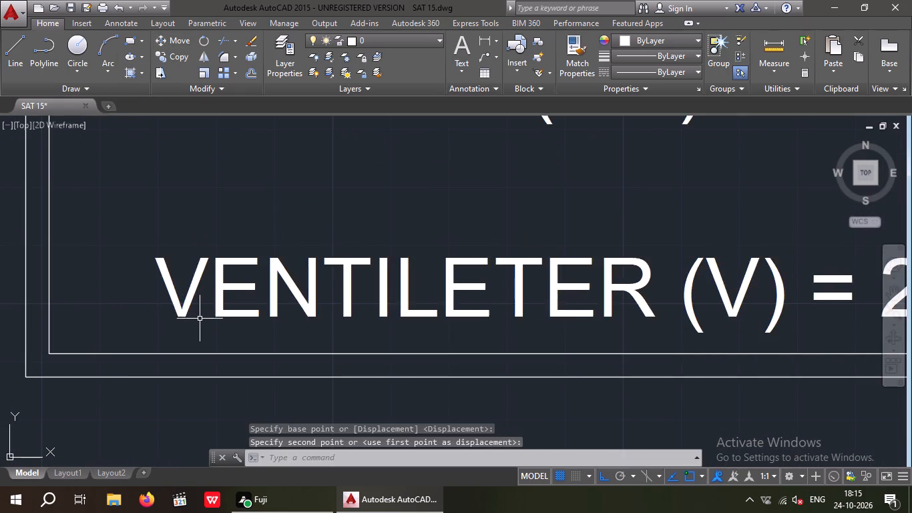
Change the colour of the G+3 HOUSE PLAN DATAILS heading to Green.
scroll(202, 293, down, 3)
middle_drag(242, 252, 222, 322)
scroll(243, 280, down, 1)
middle_drag(243, 280, 243, 286)
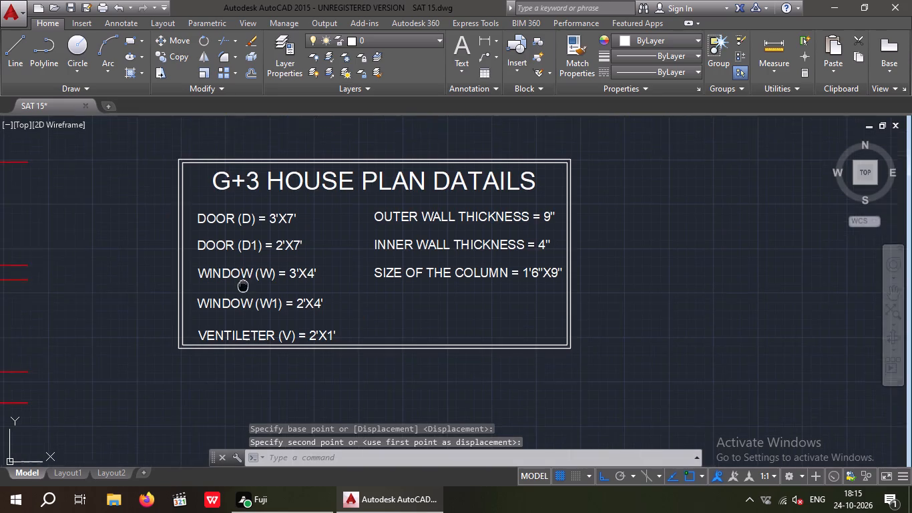
middle_drag(243, 286, 239, 299)
middle_drag(329, 250, 324, 286)
click(244, 237)
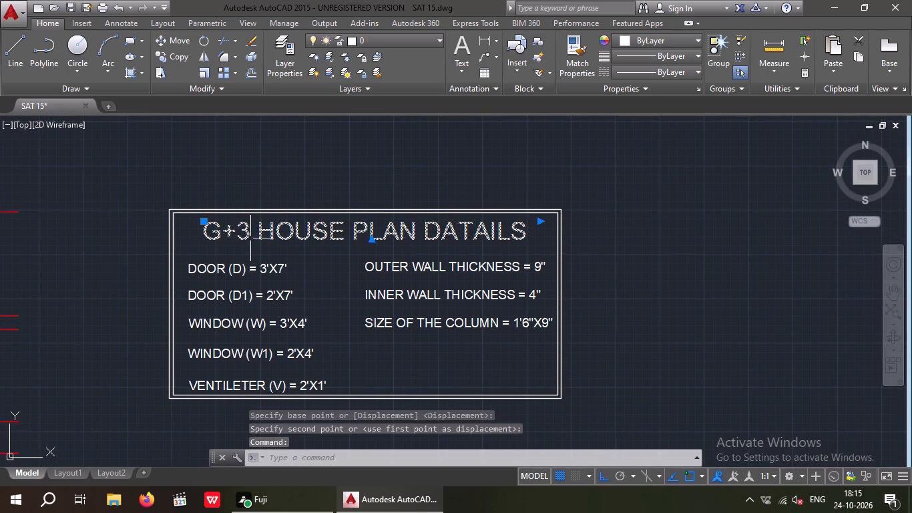
click(629, 43)
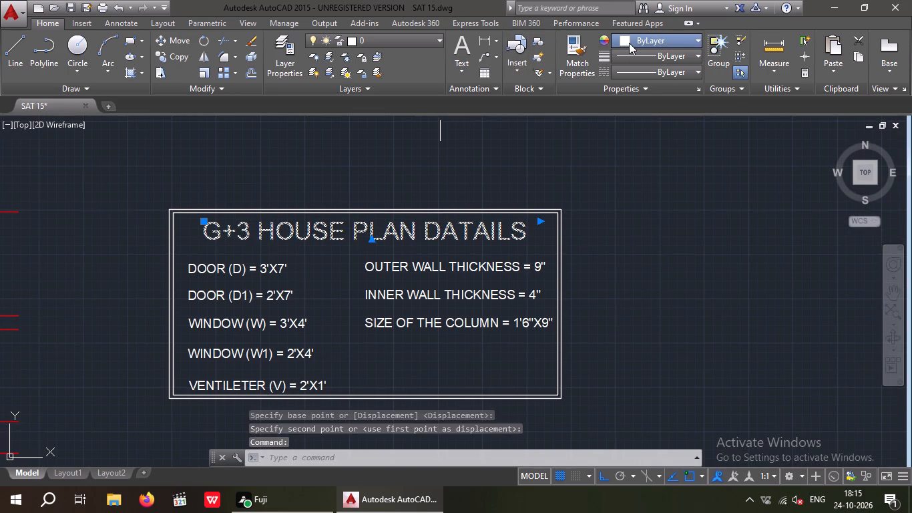
click(650, 174)
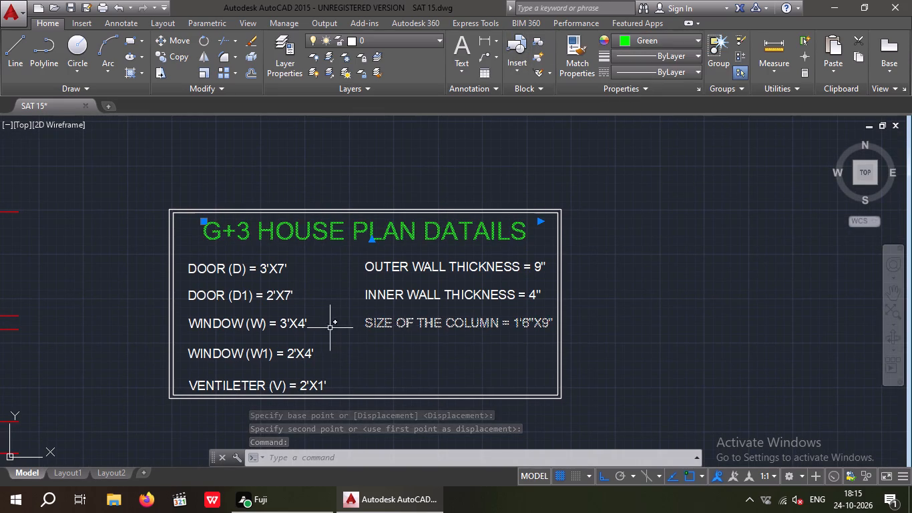
key(Escape)
Move the VENTILETER (V) line into the second column, below SIZE OF THE COLUMN, with Ortho turned off.
scroll(240, 389, up, 2)
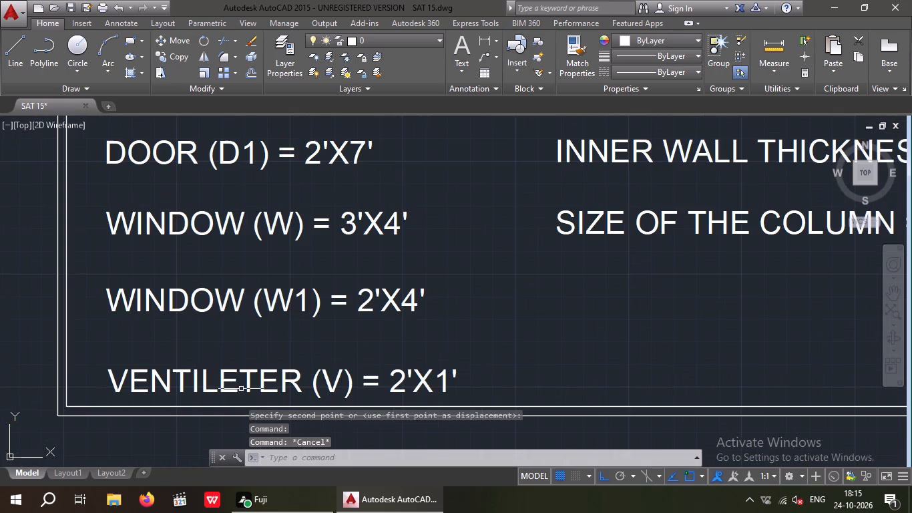
click(244, 388)
key(Escape)
drag(274, 398, 258, 366)
click(256, 362)
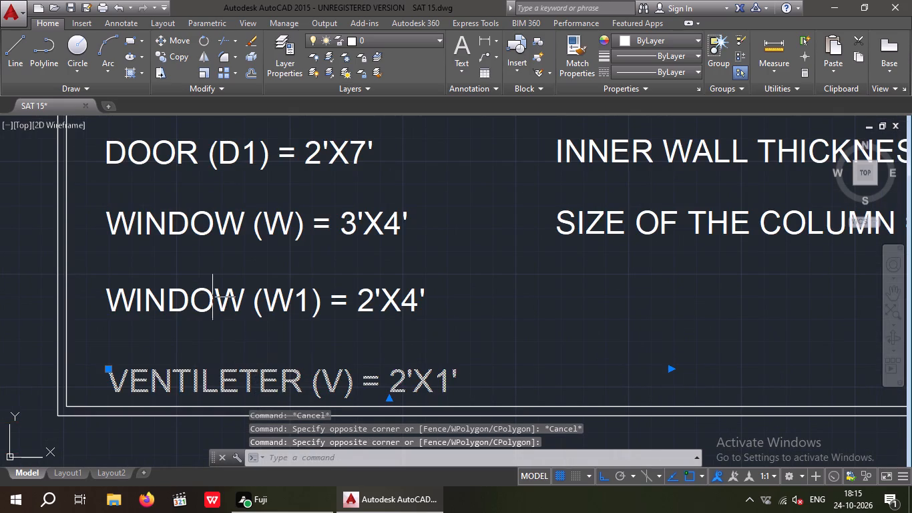
click(174, 43)
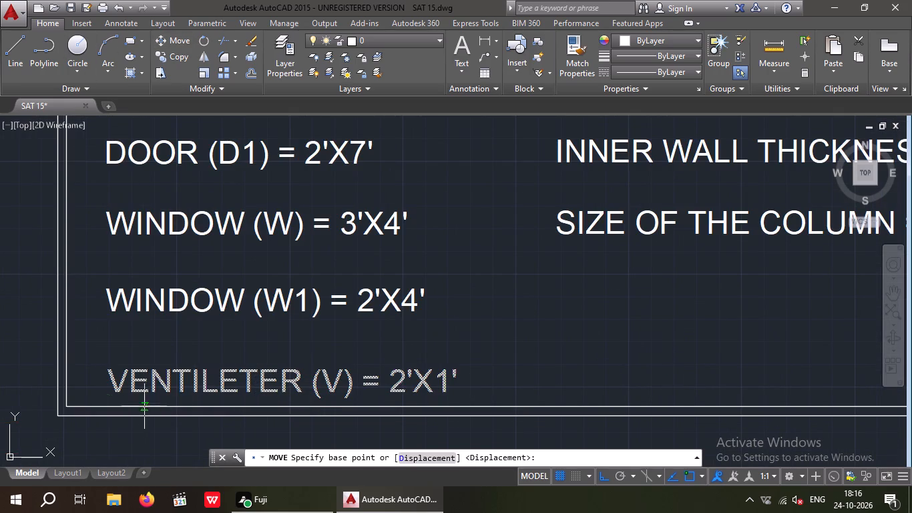
drag(118, 395, 144, 395)
middle_drag(513, 322, 276, 320)
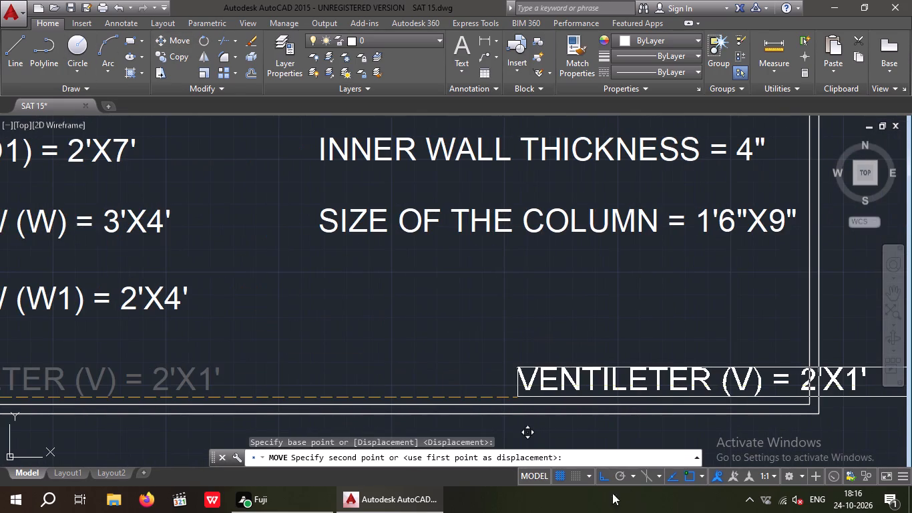
drag(610, 480, 601, 474)
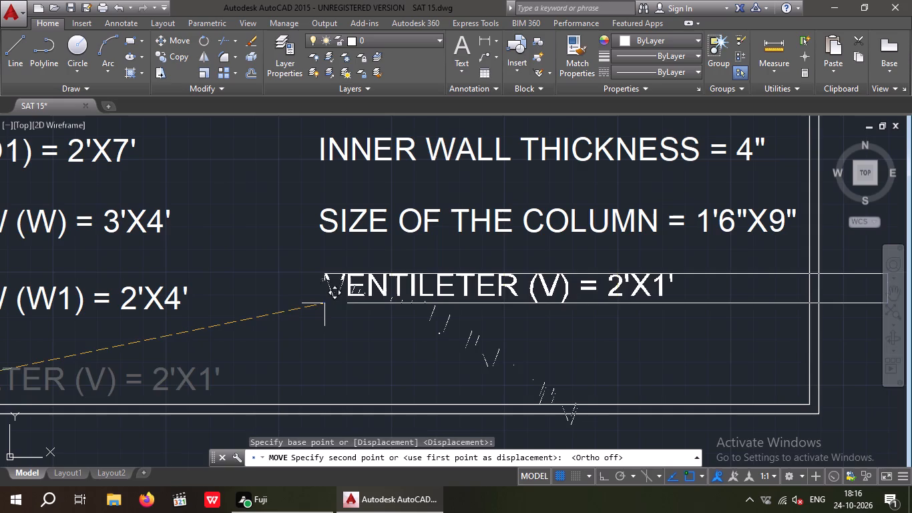
click(324, 303)
scroll(332, 313, down, 2)
key(Escape)
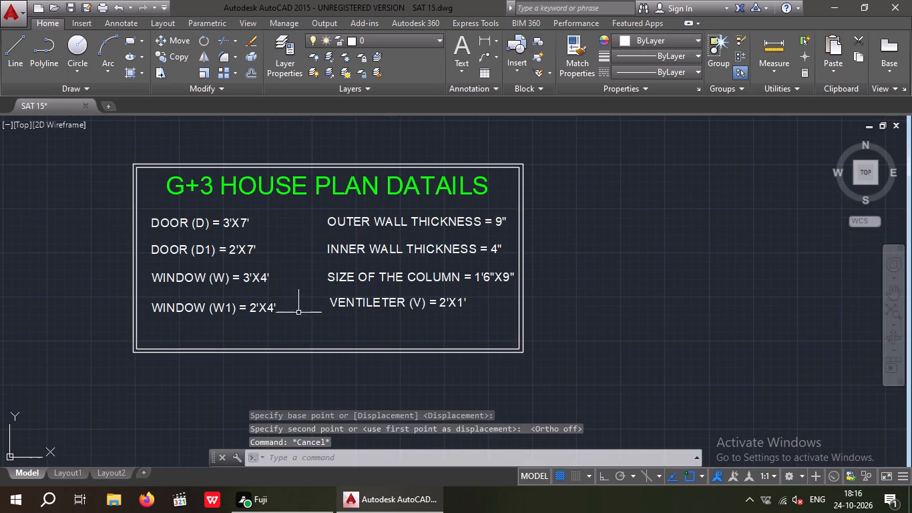
Change the colour of all specification lines in both columns below the heading to Cyan.
drag(292, 331, 246, 299)
click(210, 216)
drag(422, 318, 404, 303)
click(354, 220)
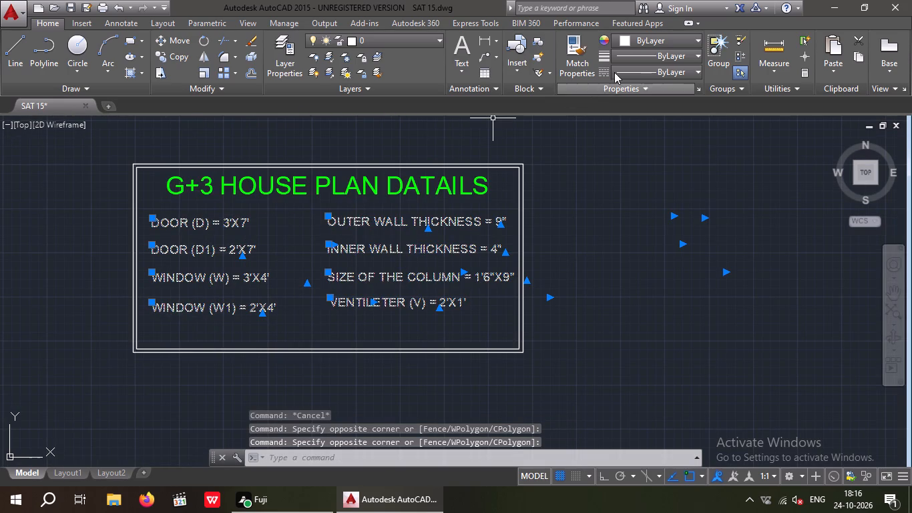
click(644, 40)
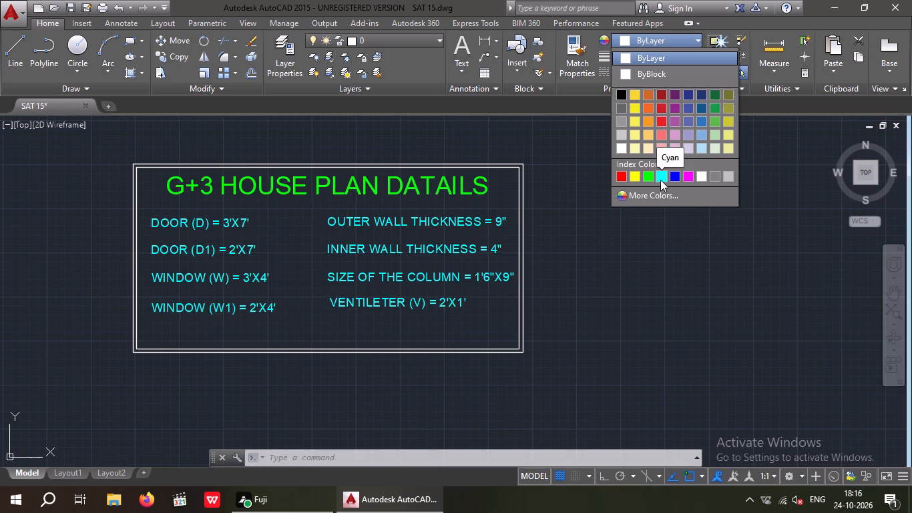
click(660, 180)
key(Escape)
Change the colour of the specifications box's double border to Magenta.
drag(562, 140, 526, 170)
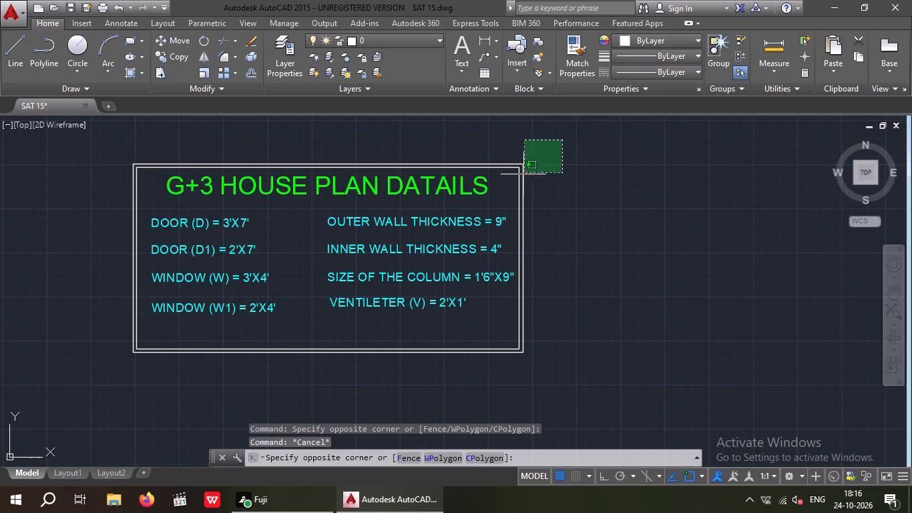
click(515, 180)
click(662, 41)
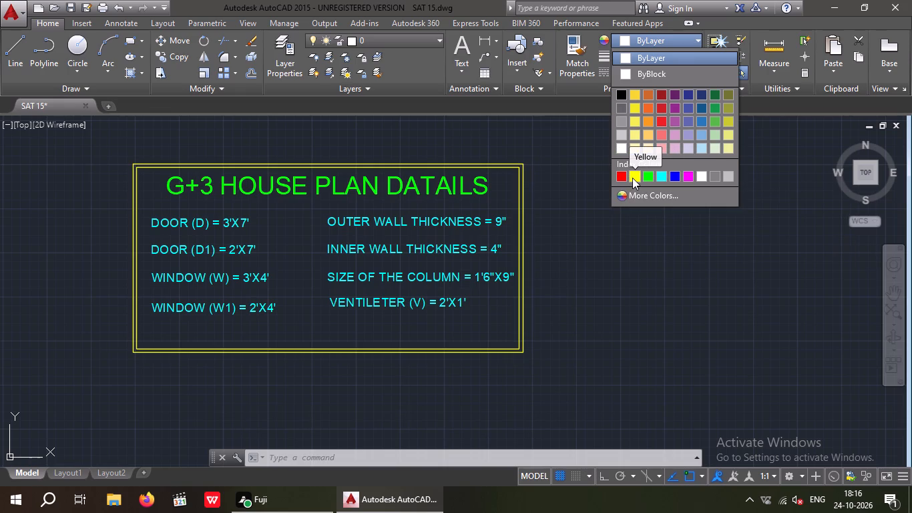
click(683, 177)
key(Escape)
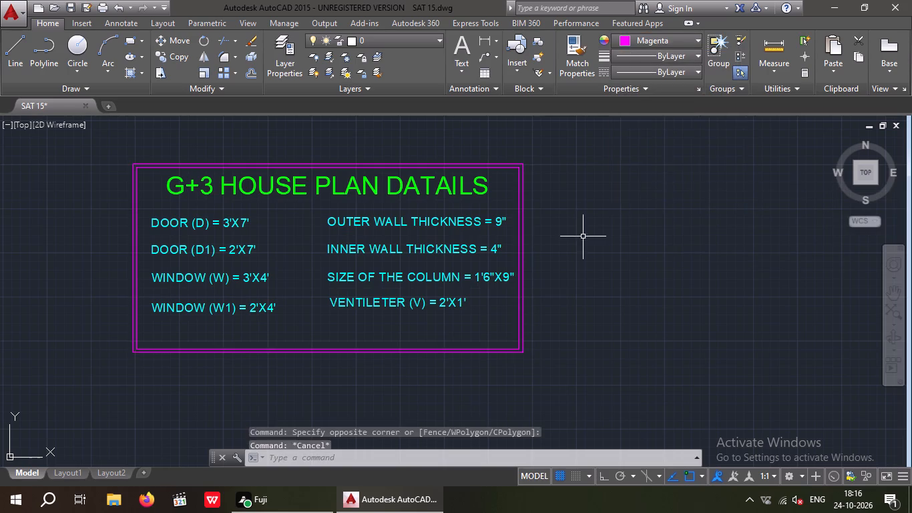
Move the whole specifications box with its text to below the CENTRE LINE DIAGRAM, beside the THIRD FLOOR PLAN.
scroll(581, 230, down, 3)
middle_drag(597, 247, 573, 212)
scroll(568, 216, down, 1)
middle_drag(578, 234, 562, 210)
middle_drag(574, 214, 555, 217)
middle_drag(573, 243, 573, 217)
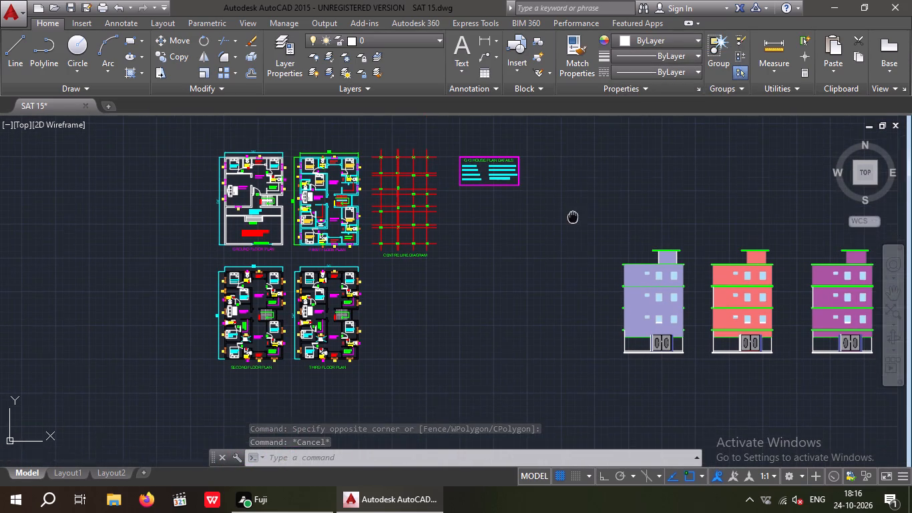
middle_drag(573, 217, 573, 178)
middle_drag(579, 237, 482, 279)
scroll(494, 267, down, 2)
scroll(493, 268, up, 1)
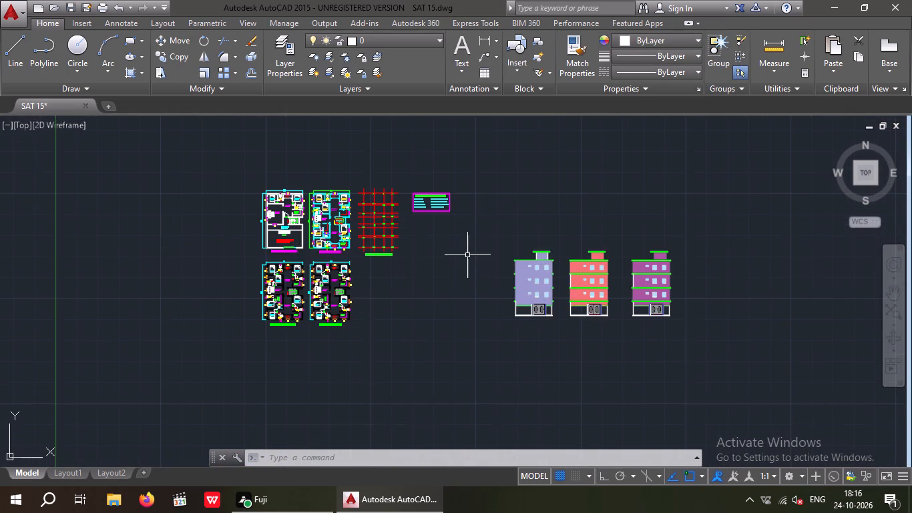
scroll(467, 253, up, 1)
middle_drag(451, 241, 477, 282)
scroll(405, 245, up, 1)
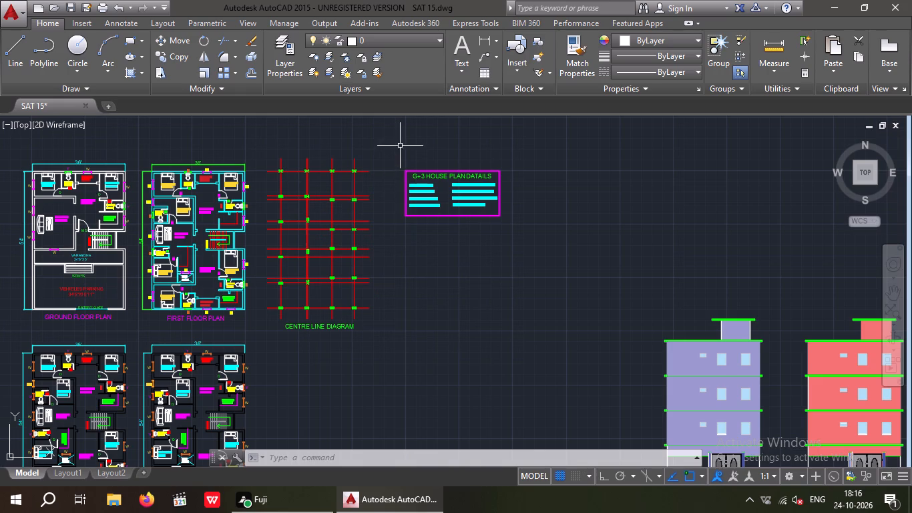
drag(388, 144, 394, 152)
click(532, 242)
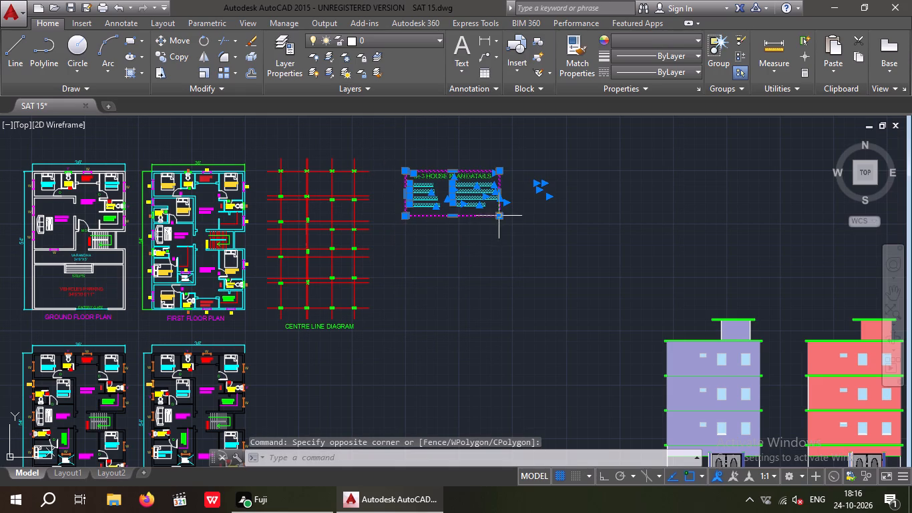
click(173, 41)
scroll(402, 169, up, 3)
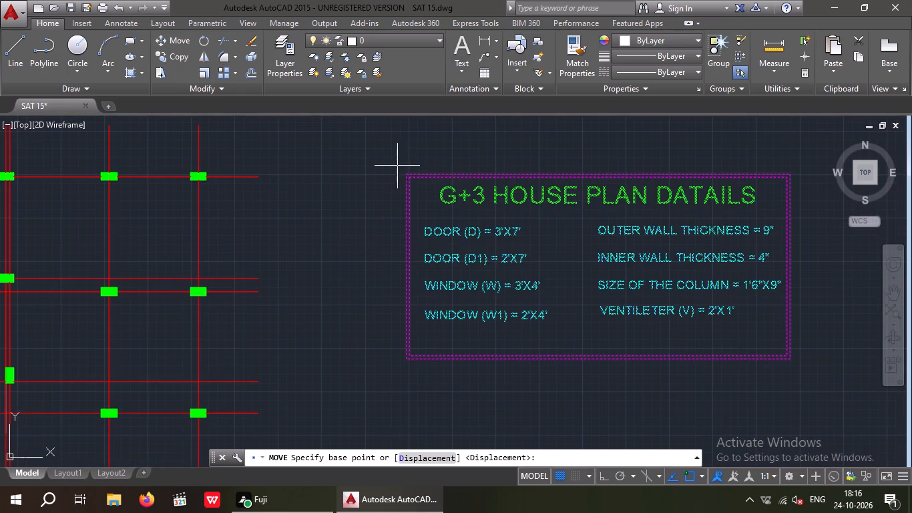
click(404, 174)
scroll(404, 174, down, 3)
middle_drag(381, 259, 435, 168)
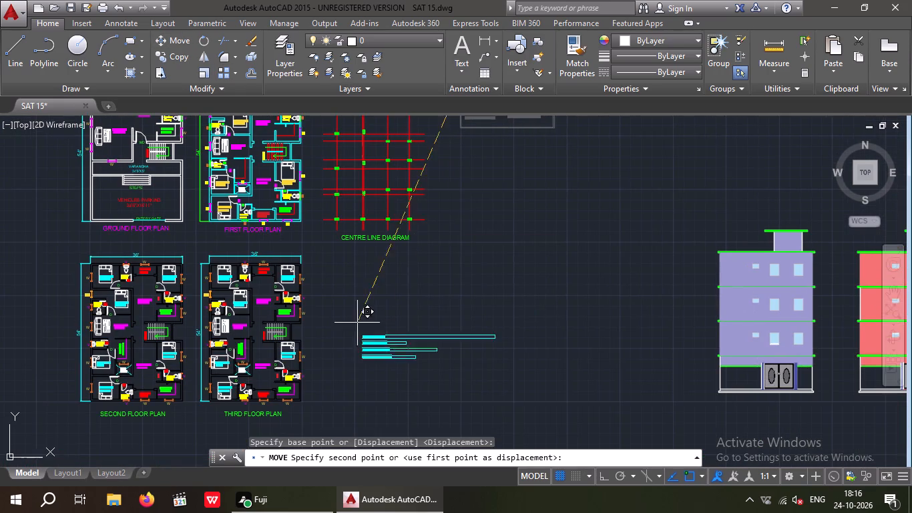
scroll(355, 321, up, 2)
scroll(303, 207, down, 1)
middle_drag(308, 243, 310, 253)
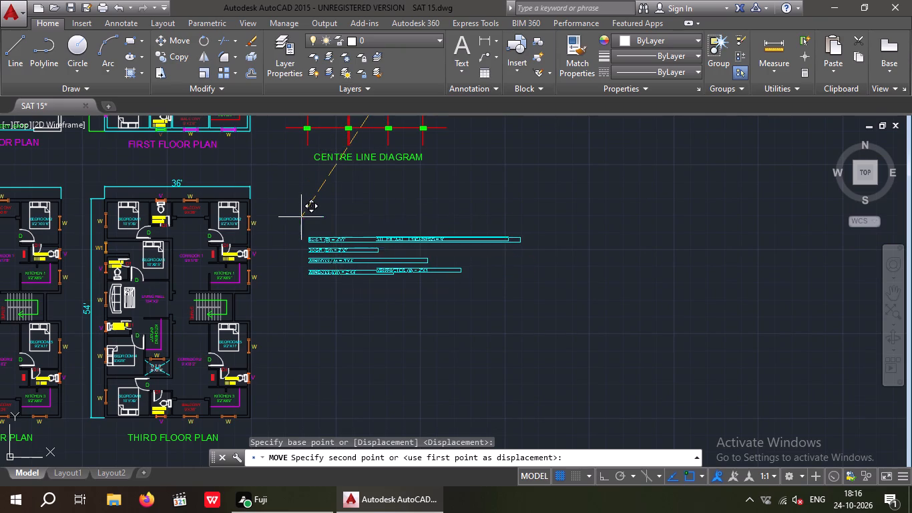
click(301, 217)
scroll(313, 210, down, 3)
middle_drag(351, 277, 375, 252)
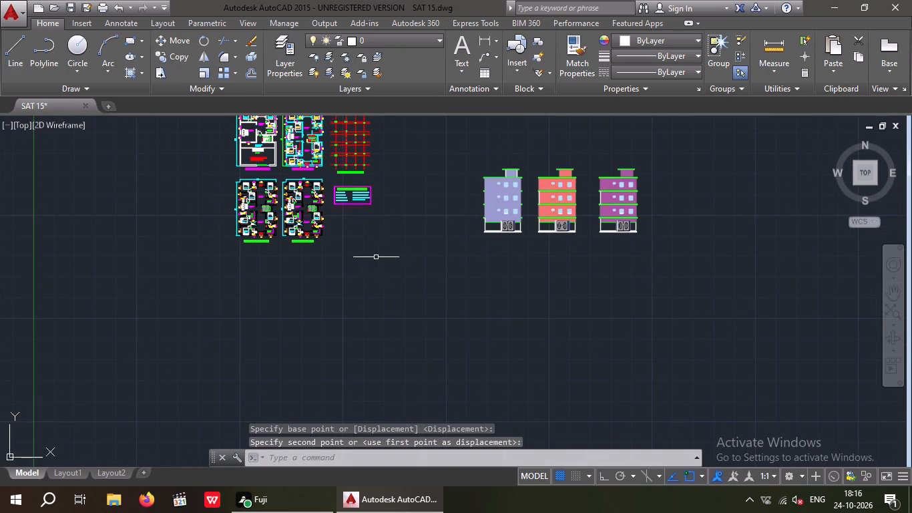
middle_drag(499, 270, 492, 305)
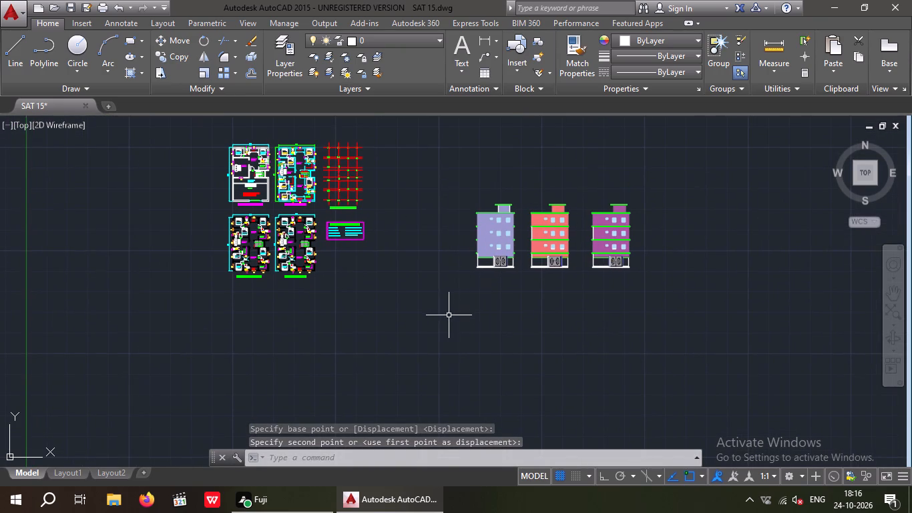
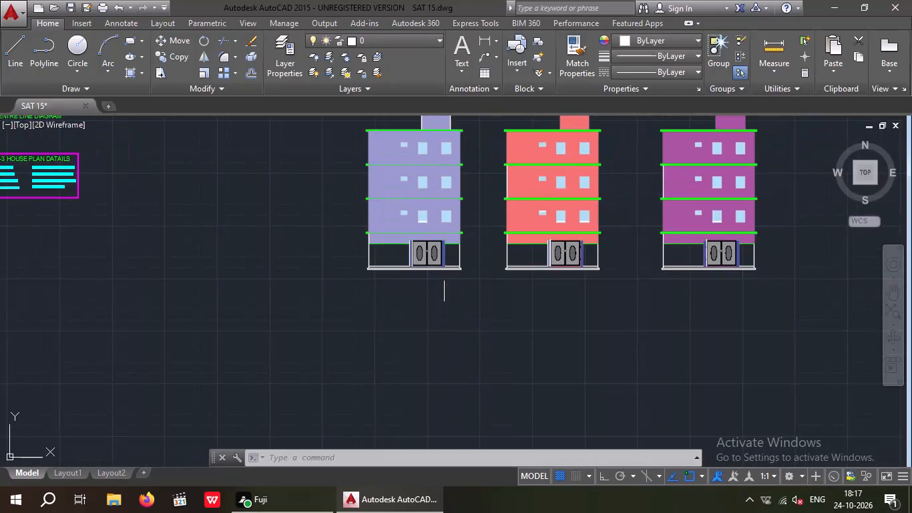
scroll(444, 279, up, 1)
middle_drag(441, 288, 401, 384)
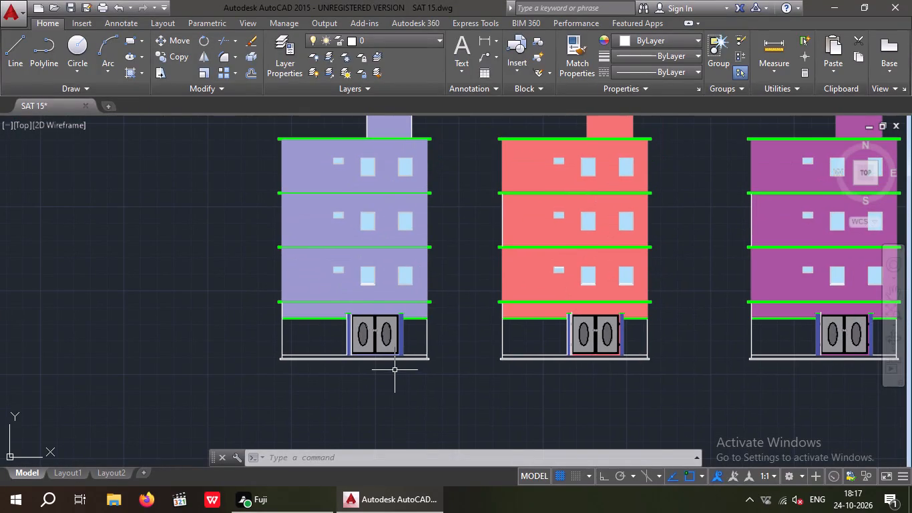
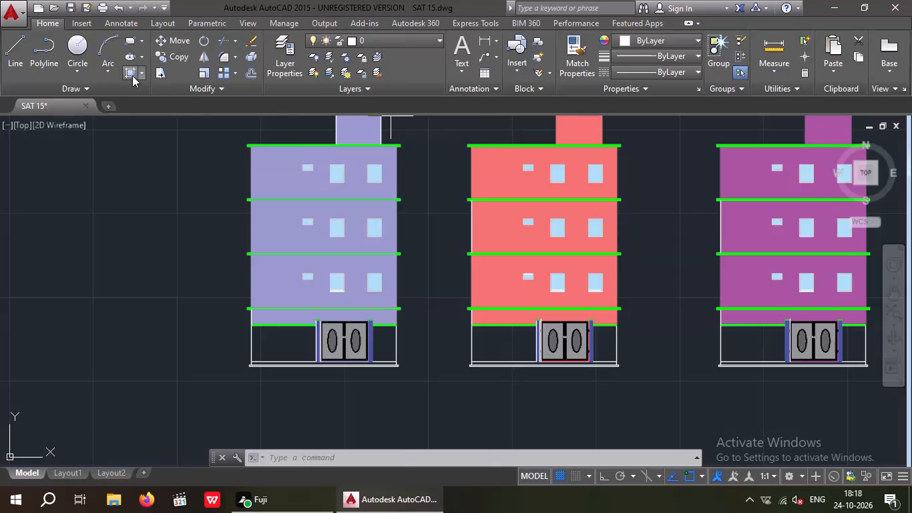
Fill the ground-floor walls on both sides of the entrance door in all three elevations with solid hatch colour 248,153,30.
click(387, 59)
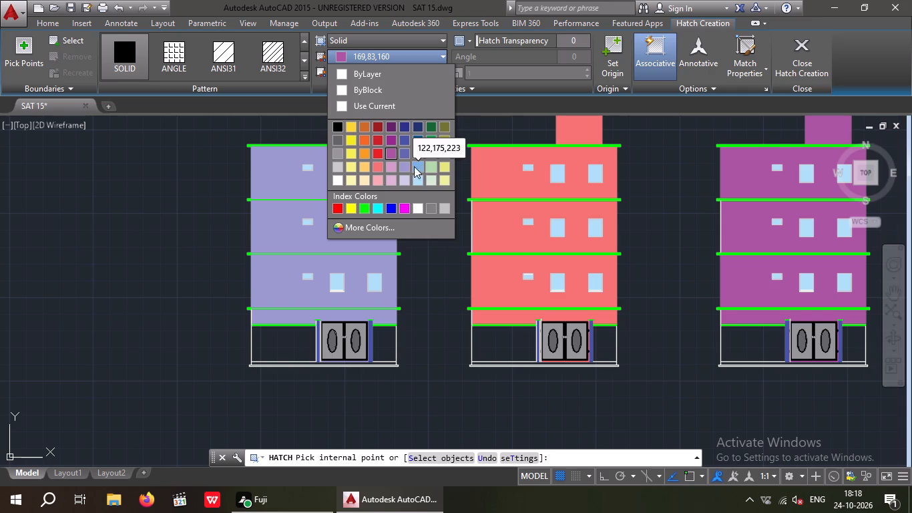
click(431, 155)
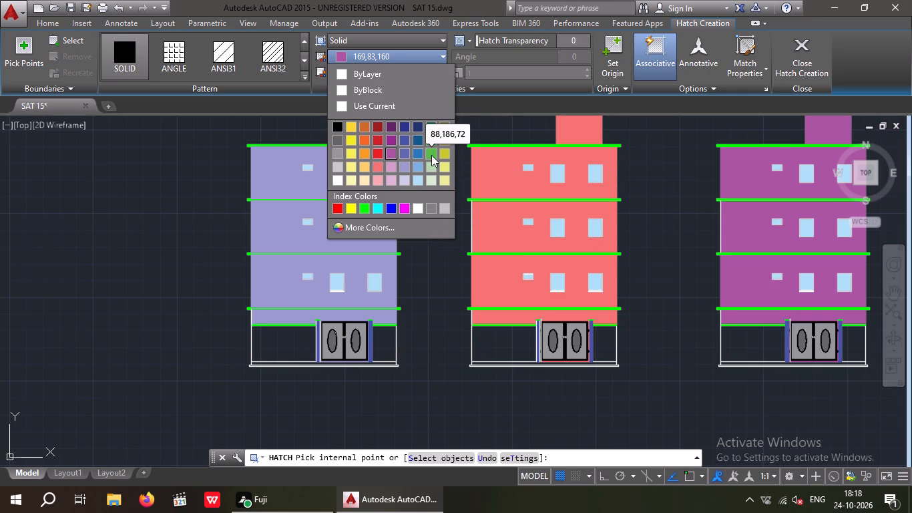
click(387, 54)
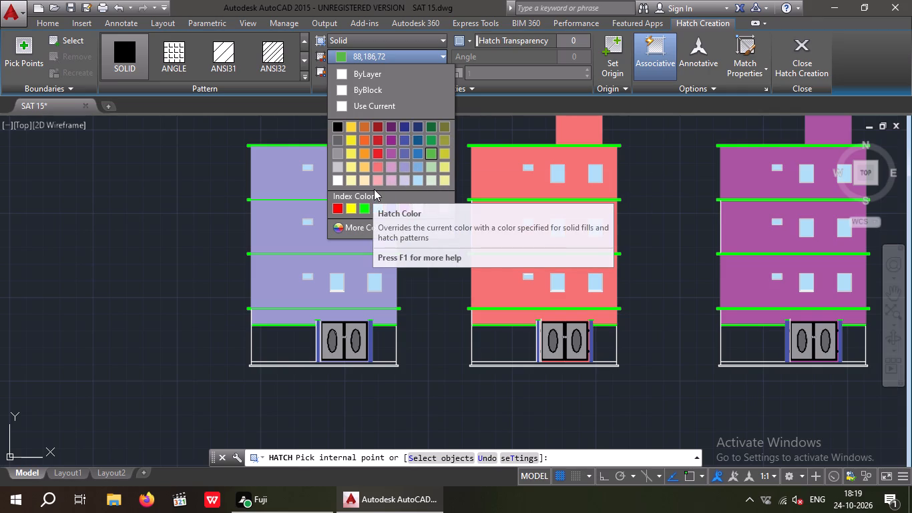
click(363, 152)
click(297, 347)
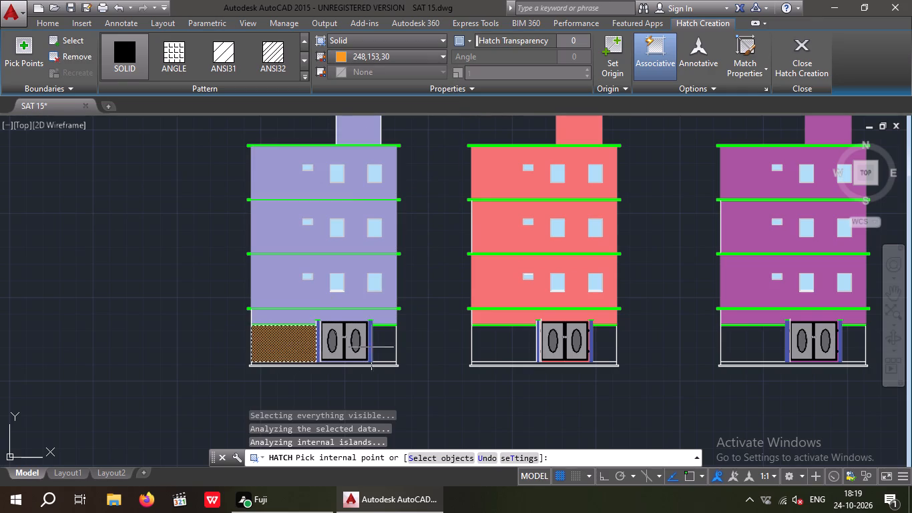
click(389, 343)
click(509, 349)
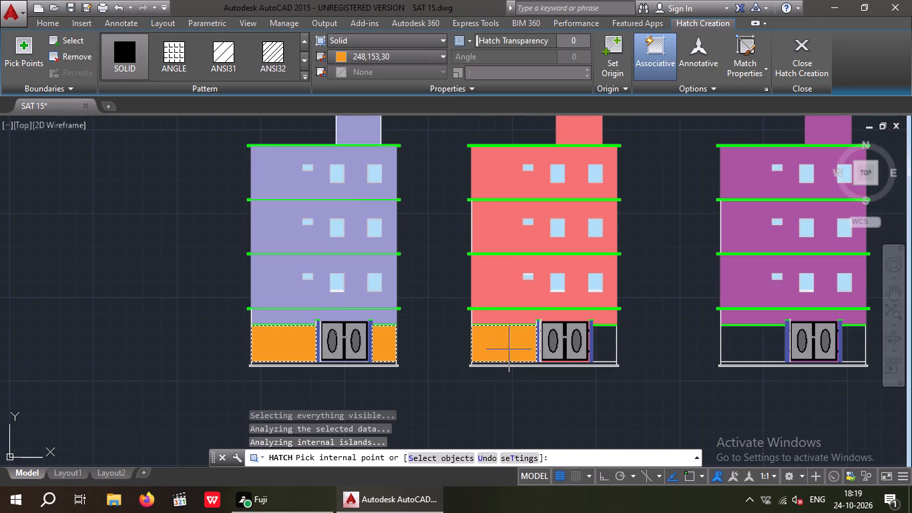
click(602, 345)
middle_drag(659, 366, 547, 366)
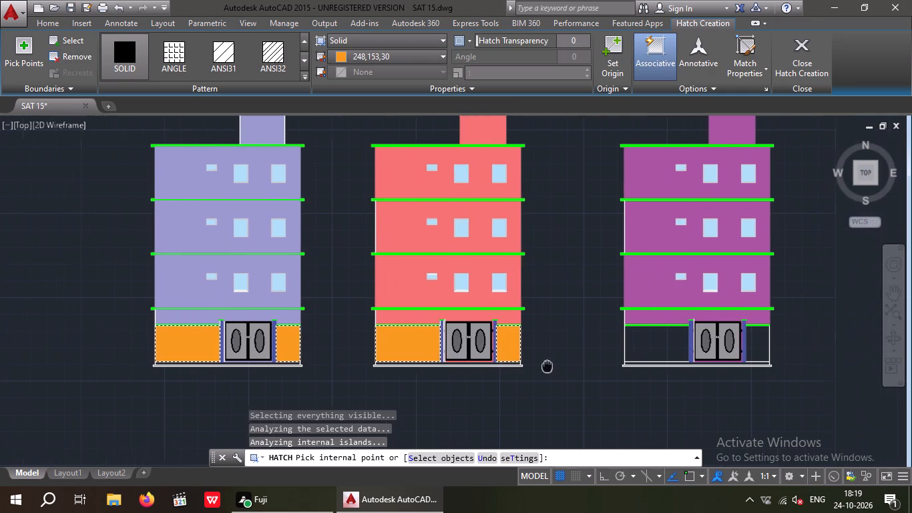
middle_drag(547, 366, 485, 367)
click(578, 346)
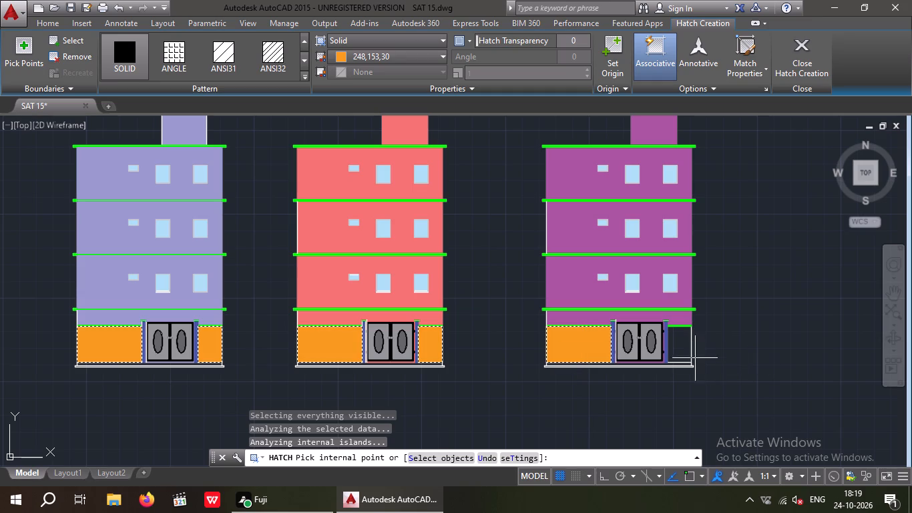
click(681, 351)
key(Escape)
key(Escape)
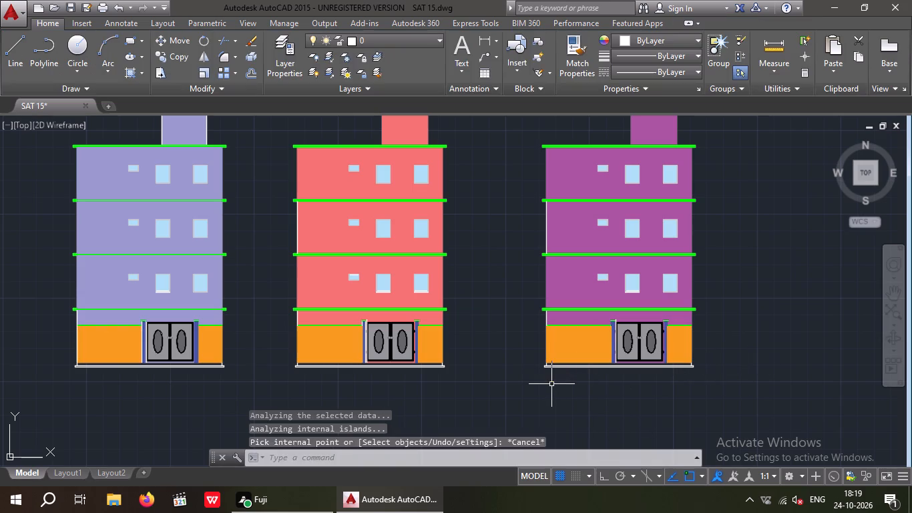
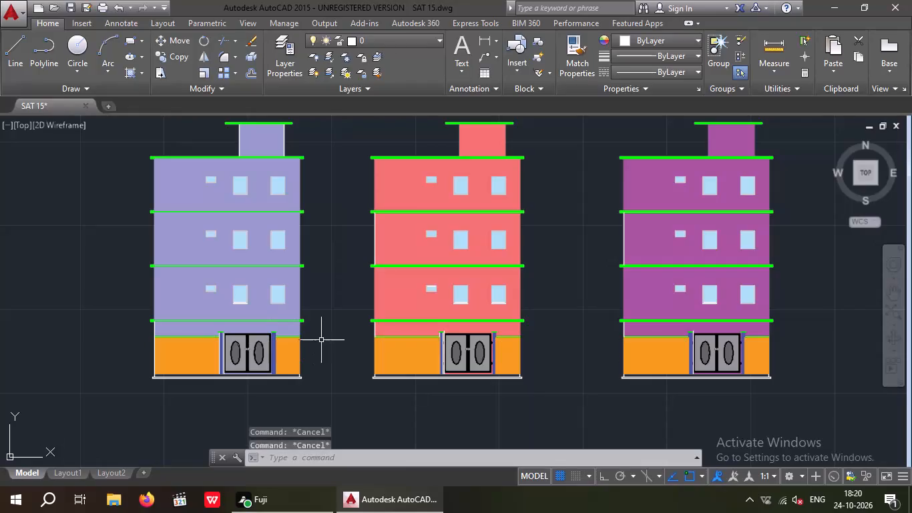
Delete the solid hatch from the upper-floor walls of all three front elevations.
middle_drag(335, 168, 363, 182)
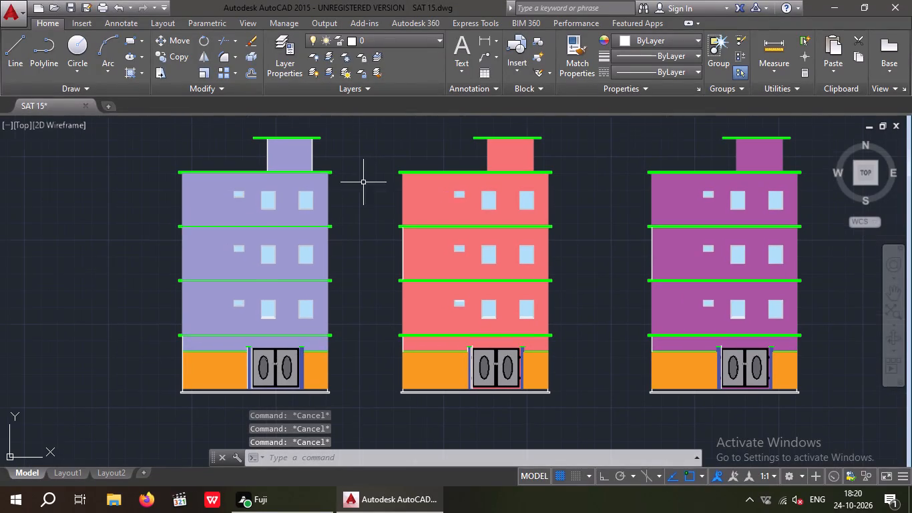
click(212, 212)
key(Escape)
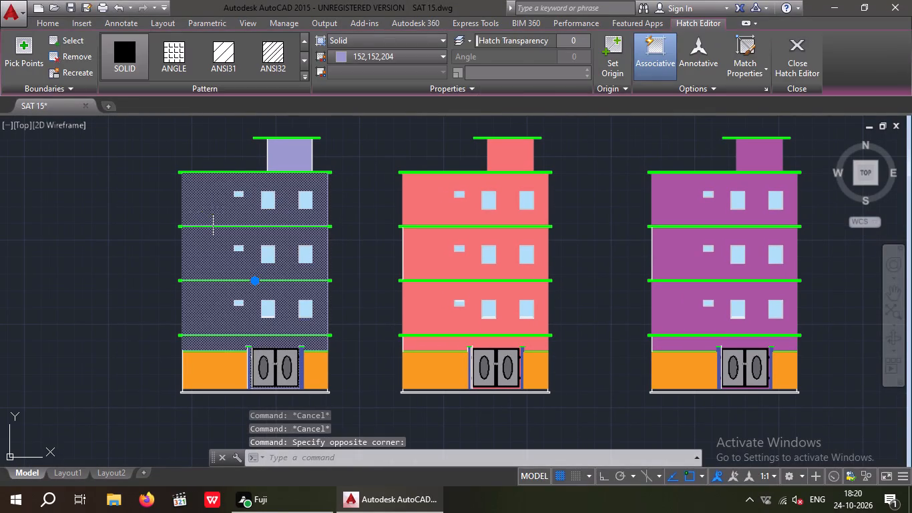
click(218, 218)
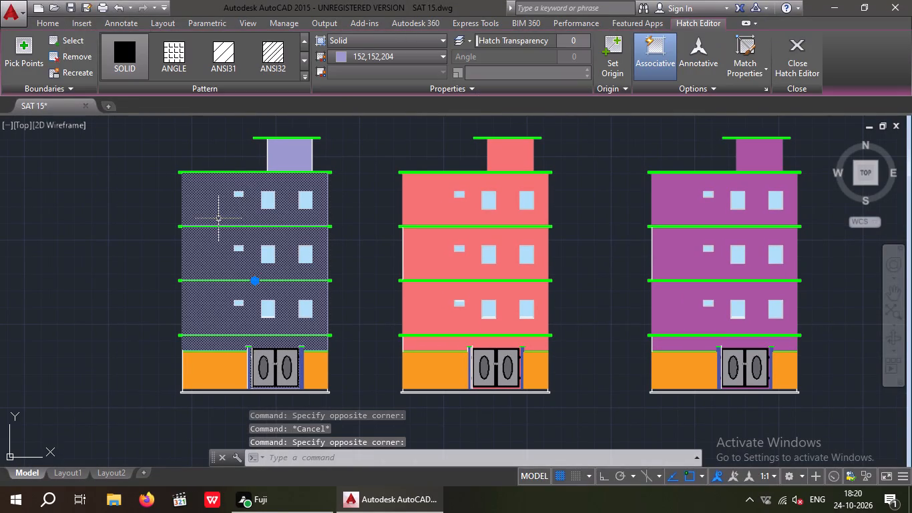
key(Delete)
click(437, 208)
key(Delete)
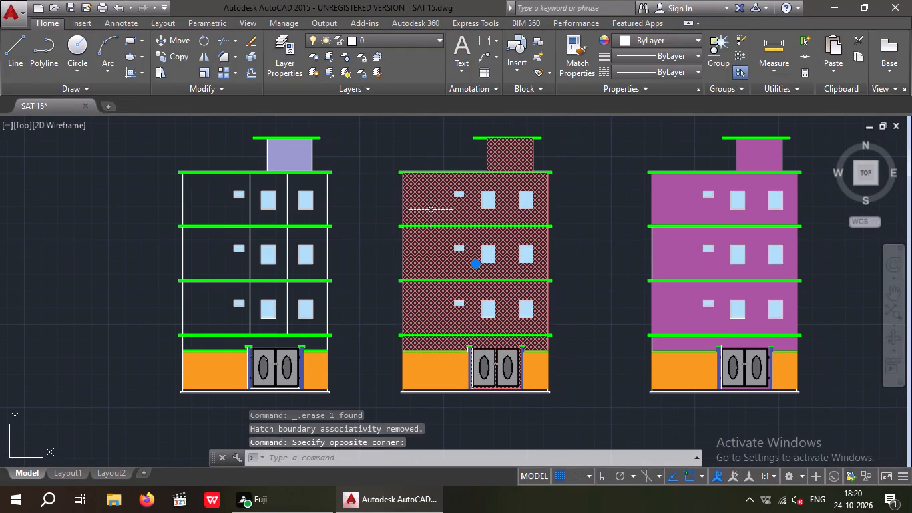
click(676, 208)
key(Delete)
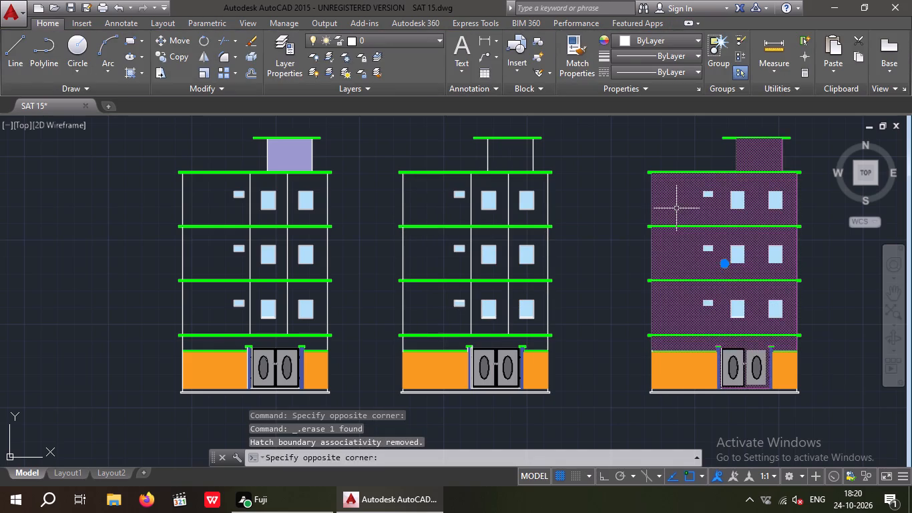
Delete the orange ground-floor wall hatch from the elevations.
click(222, 375)
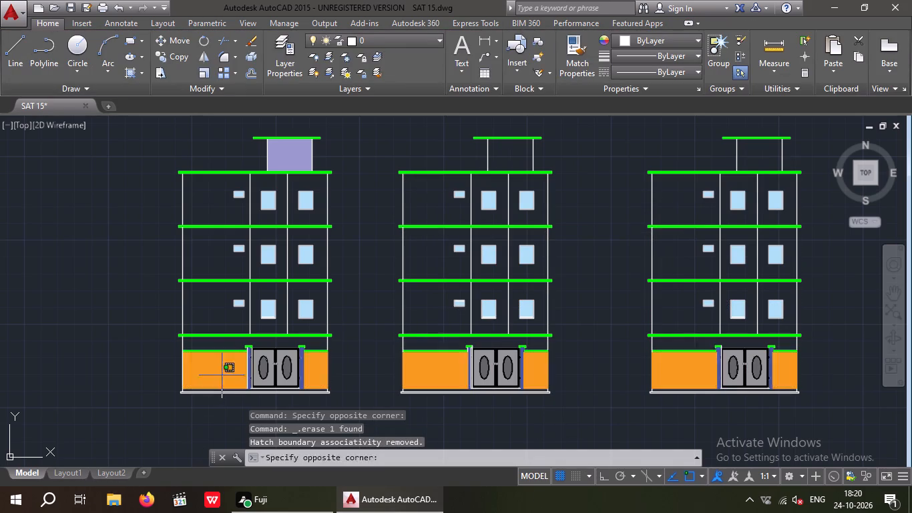
key(Delete)
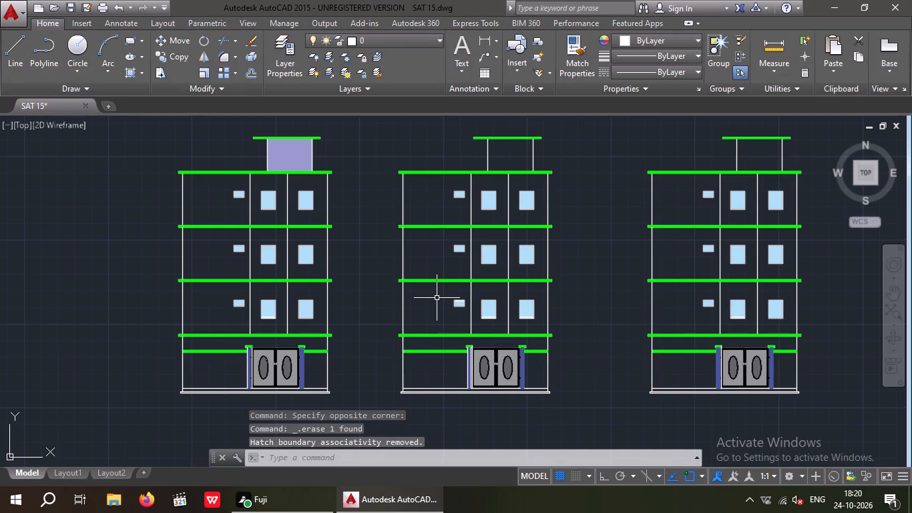
key(Escape)
key(Escape)
Change the window-frame hatch in the first elevation to solid black.
scroll(230, 186, up, 4)
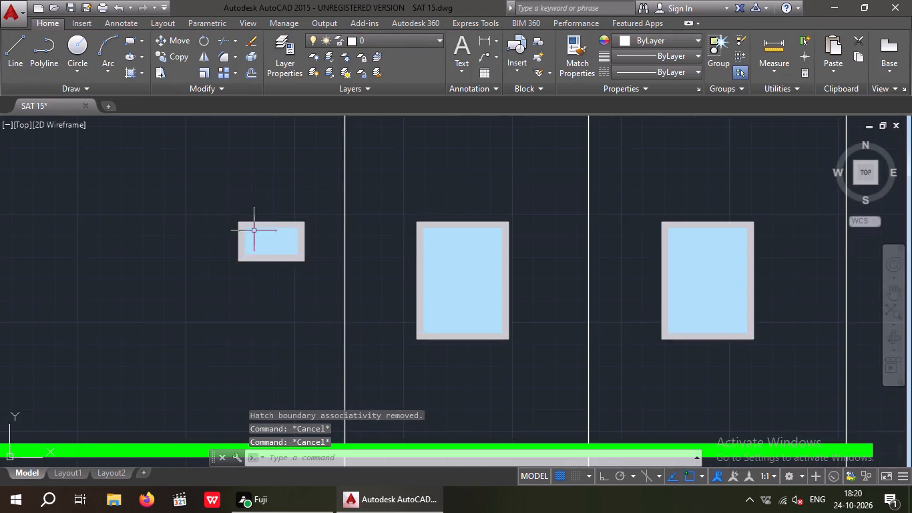
scroll(250, 237, up, 2)
click(228, 209)
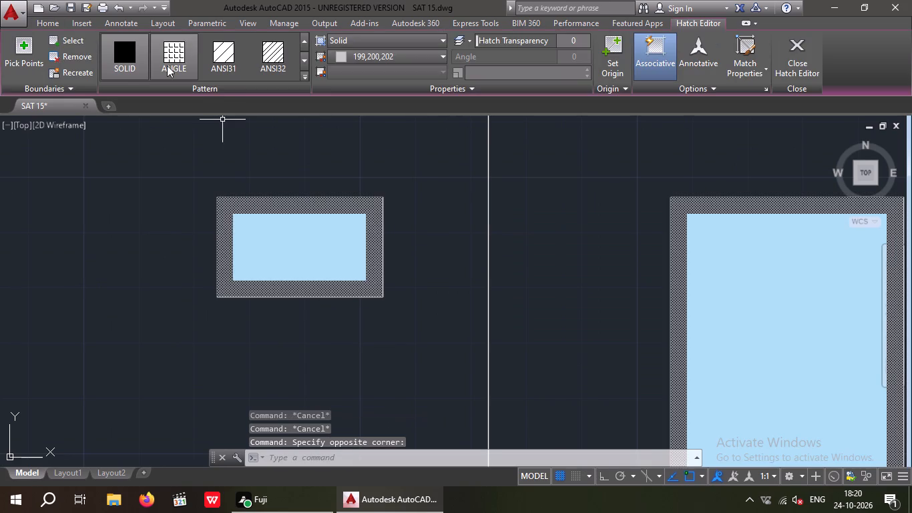
click(359, 51)
click(335, 104)
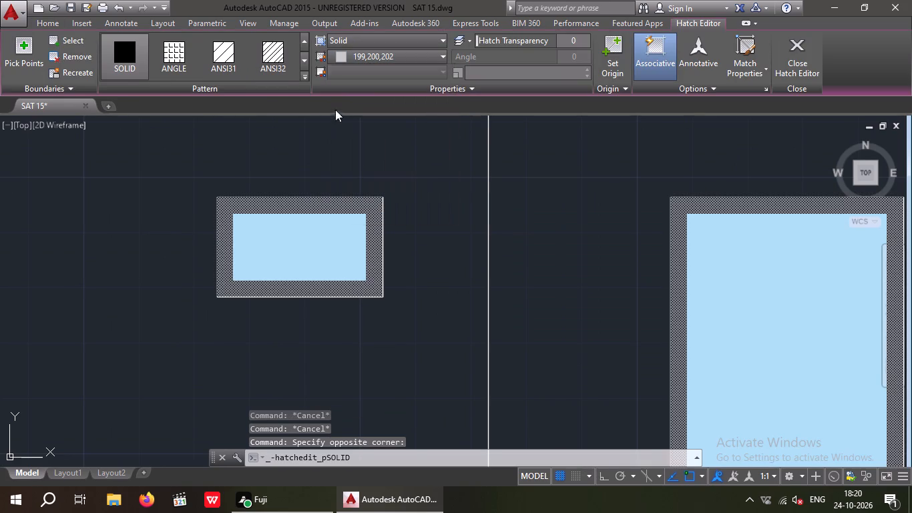
click(349, 54)
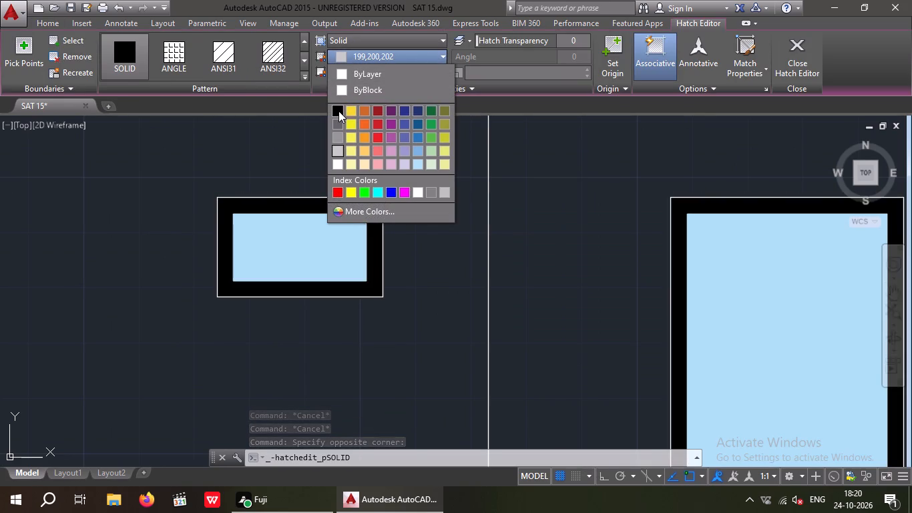
click(338, 111)
key(Escape)
key(Escape)
Change the window-frame hatch in the third elevation to colour 242,113,114.
scroll(322, 186, down, 3)
middle_drag(349, 211, 214, 230)
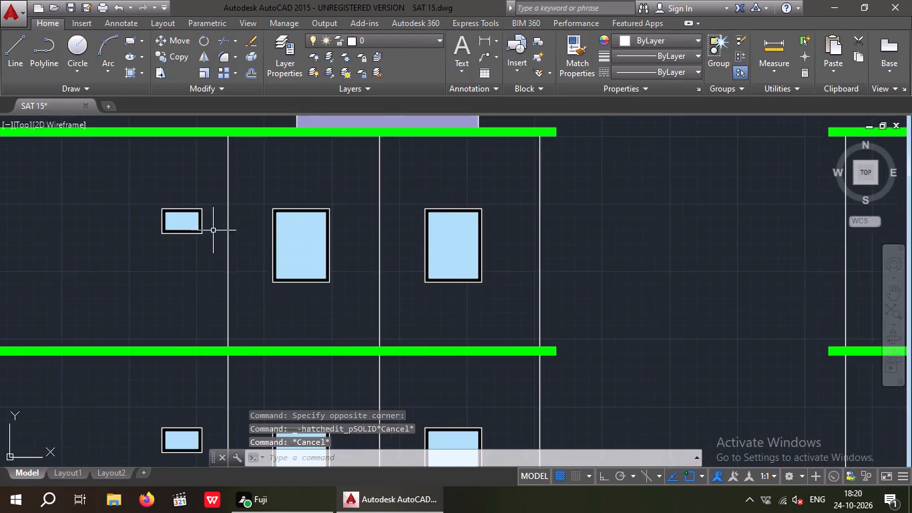
scroll(224, 217, down, 1)
middle_drag(270, 264, 229, 180)
scroll(230, 192, down, 1)
middle_drag(230, 198, 183, 209)
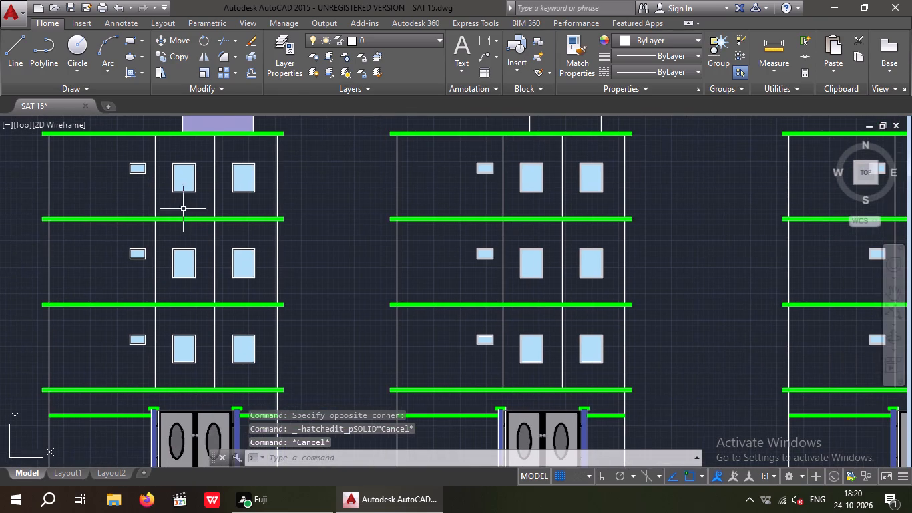
middle_drag(352, 238, 198, 260)
scroll(310, 174, up, 4)
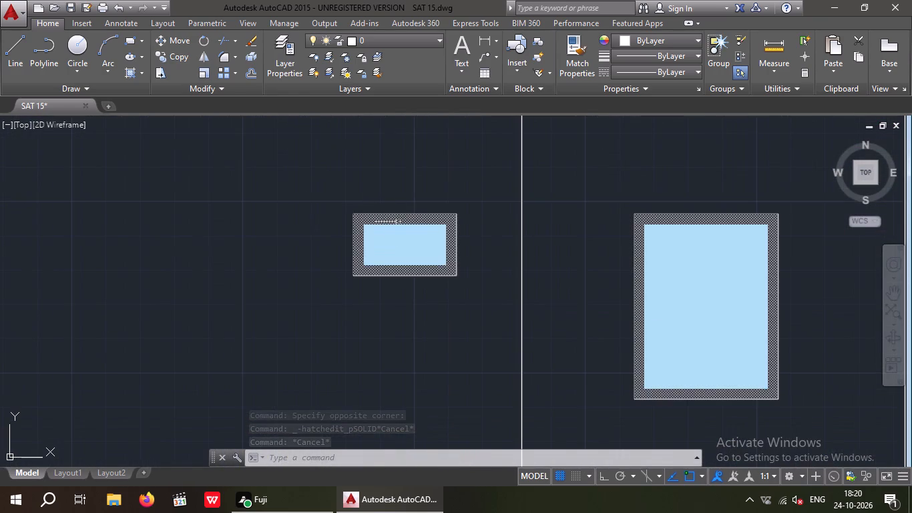
scroll(356, 193, down, 3)
middle_drag(355, 225, 208, 247)
scroll(228, 214, down, 2)
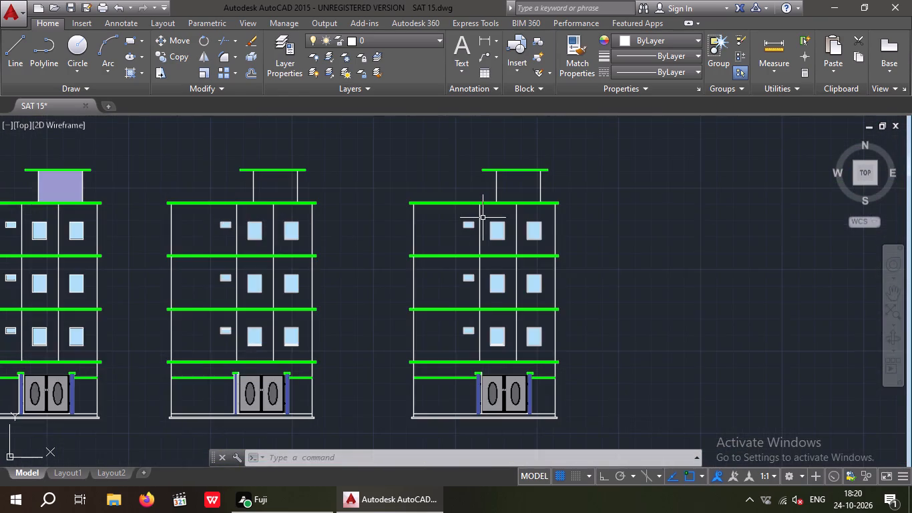
scroll(466, 221, up, 5)
click(461, 225)
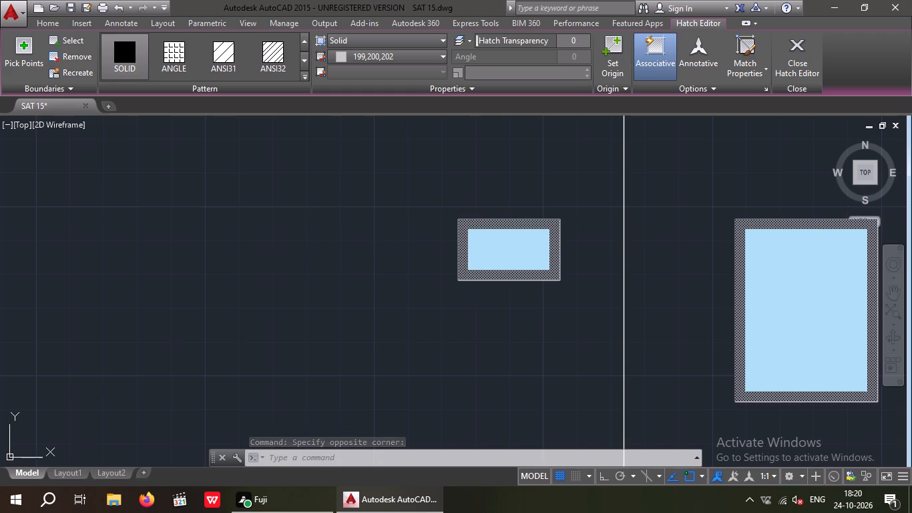
click(395, 59)
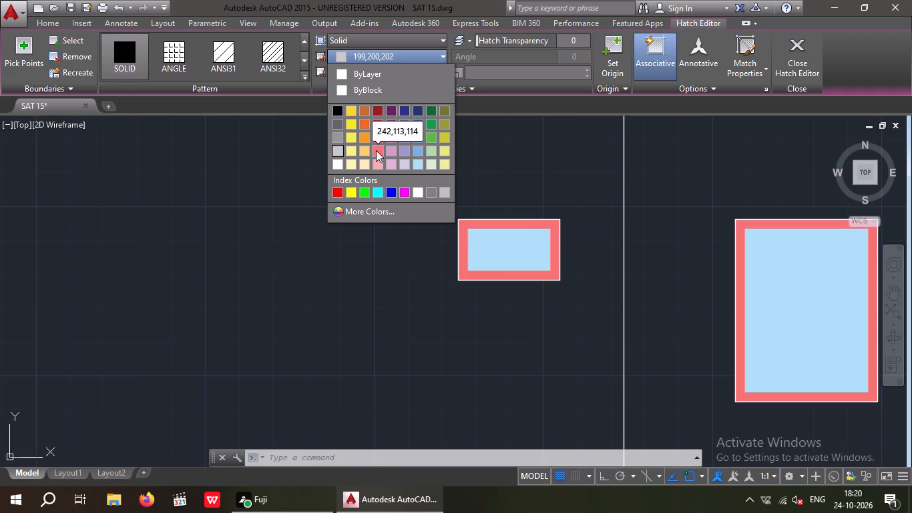
click(376, 150)
key(Escape)
Fill the right-hand bay of the first elevation's three upper floors with solid light pink hatch, leaving the windows clear.
middle_drag(343, 172, 343, 153)
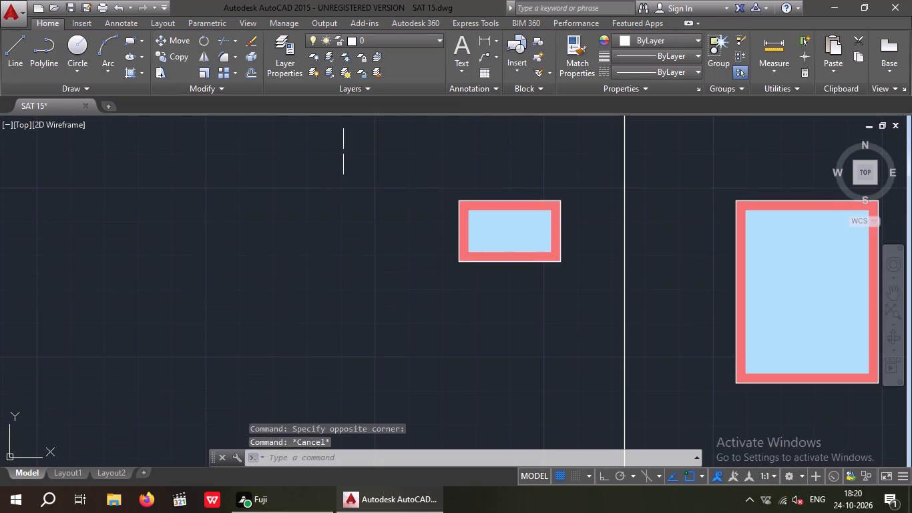
scroll(353, 160, down, 1)
middle_drag(355, 165, 345, 134)
middle_drag(357, 222, 340, 183)
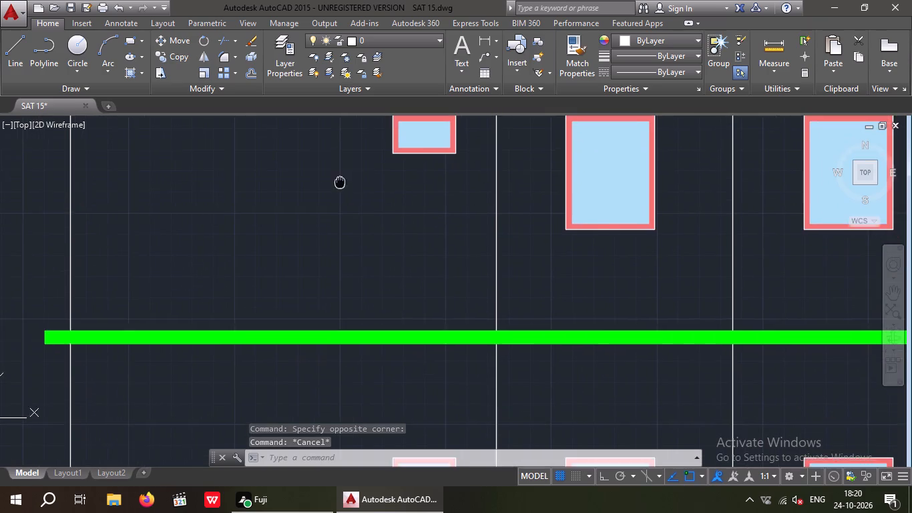
scroll(343, 204, down, 1)
middle_drag(343, 214, 342, 233)
middle_drag(370, 241, 381, 184)
scroll(383, 183, down, 1)
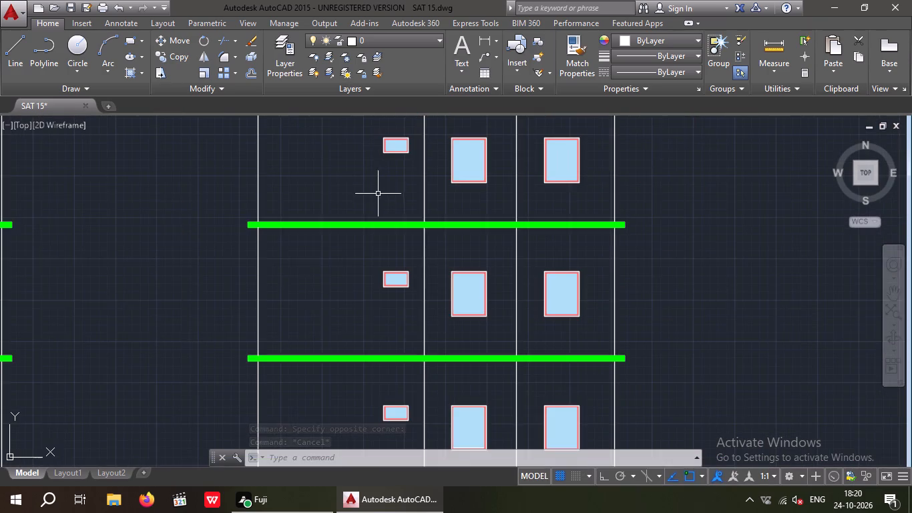
middle_drag(375, 204, 341, 228)
scroll(345, 196, down, 1)
middle_drag(344, 200, 383, 206)
middle_drag(319, 218, 411, 198)
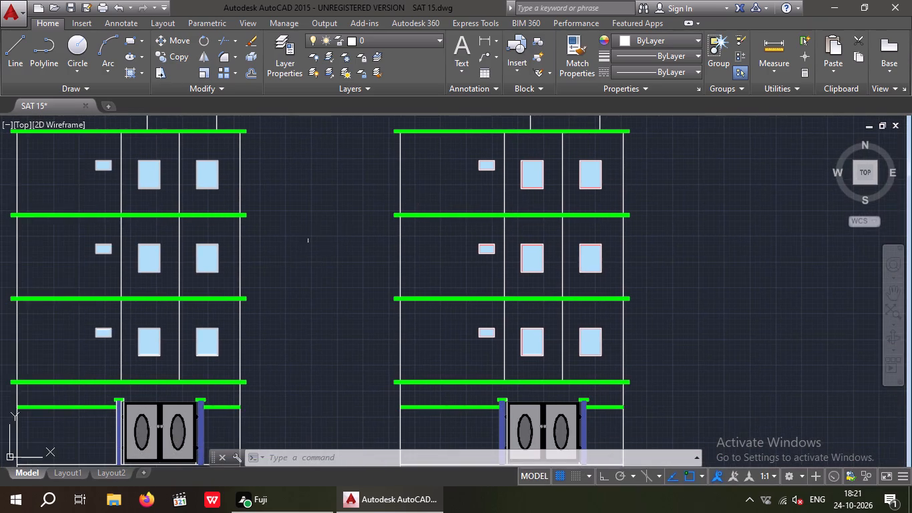
middle_drag(305, 241, 392, 209)
middle_drag(404, 224, 453, 208)
scroll(433, 213, down, 1)
middle_drag(428, 225, 429, 247)
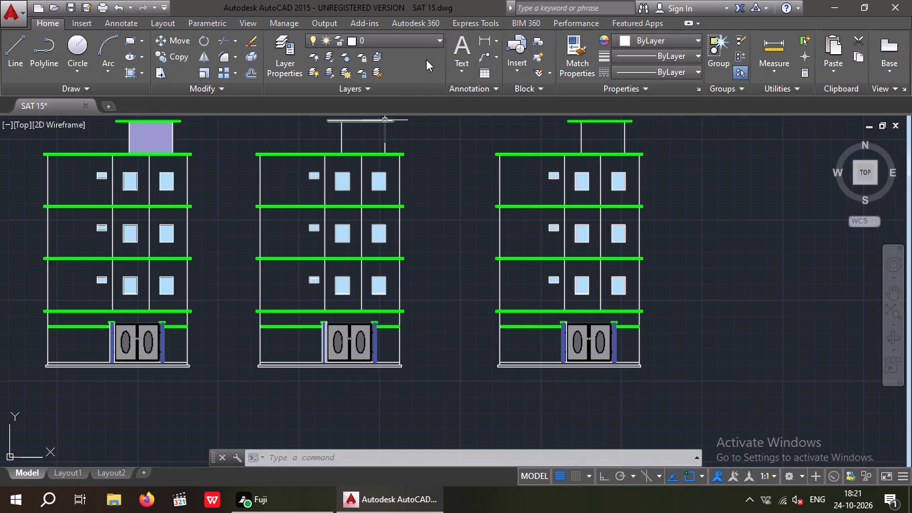
click(130, 73)
click(377, 57)
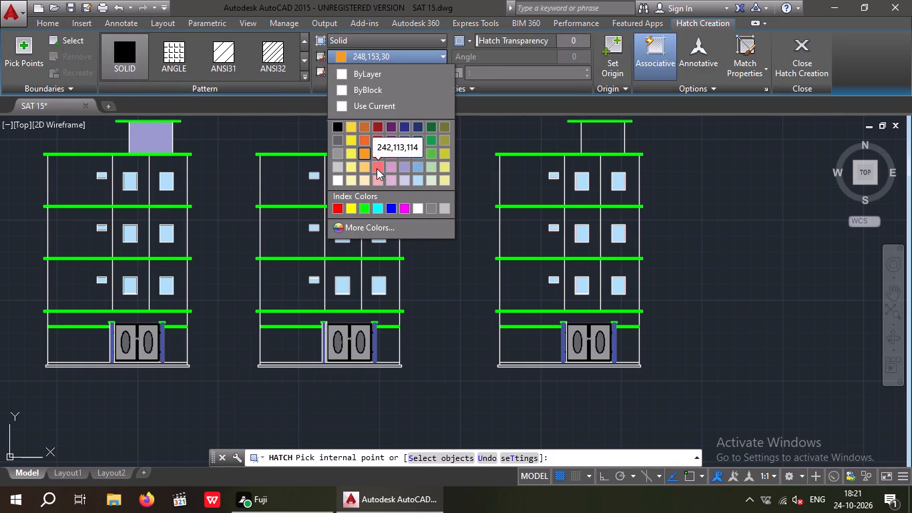
click(377, 168)
click(182, 194)
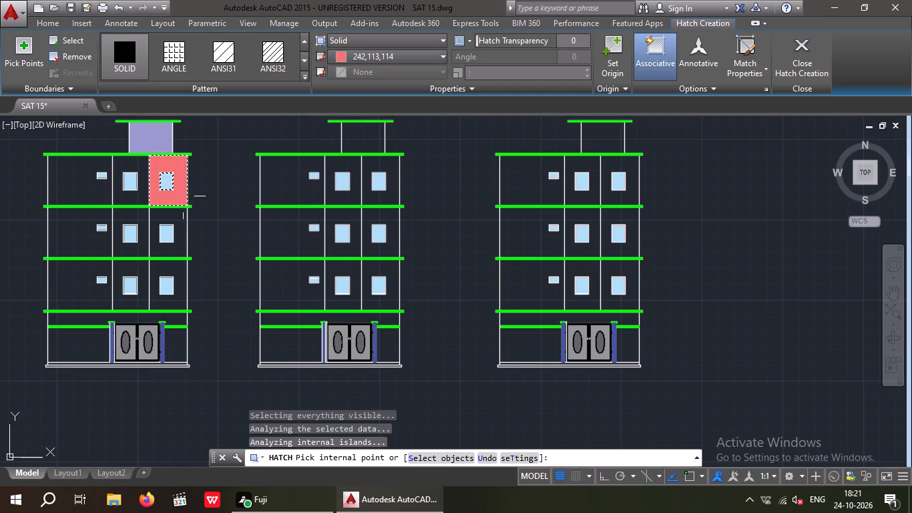
click(183, 240)
click(182, 288)
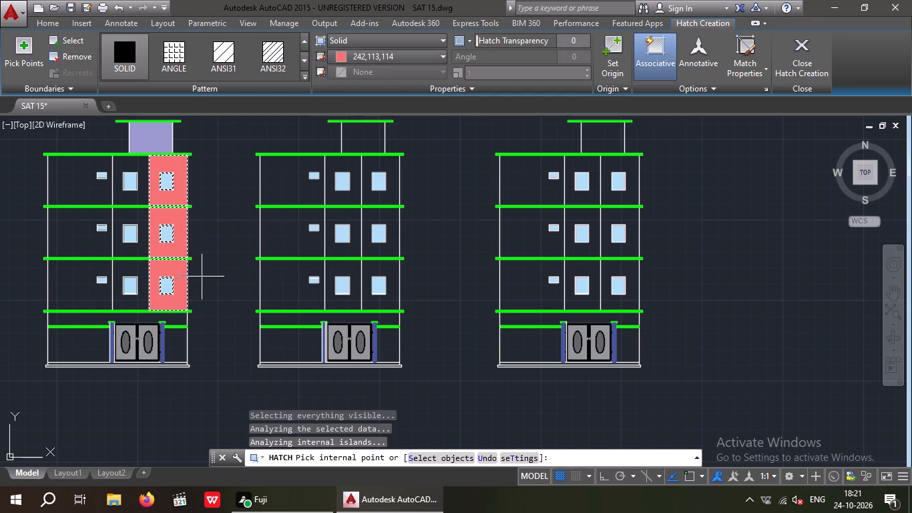
click(388, 60)
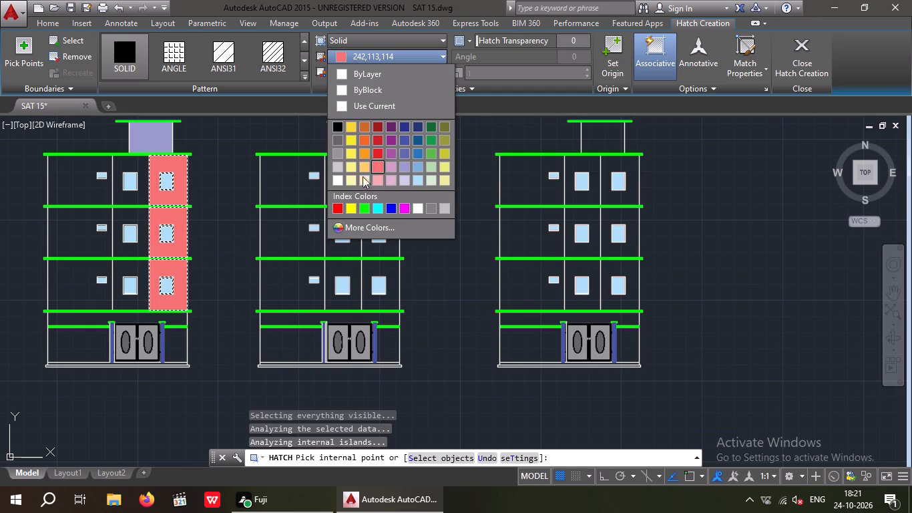
key(Escape)
click(185, 198)
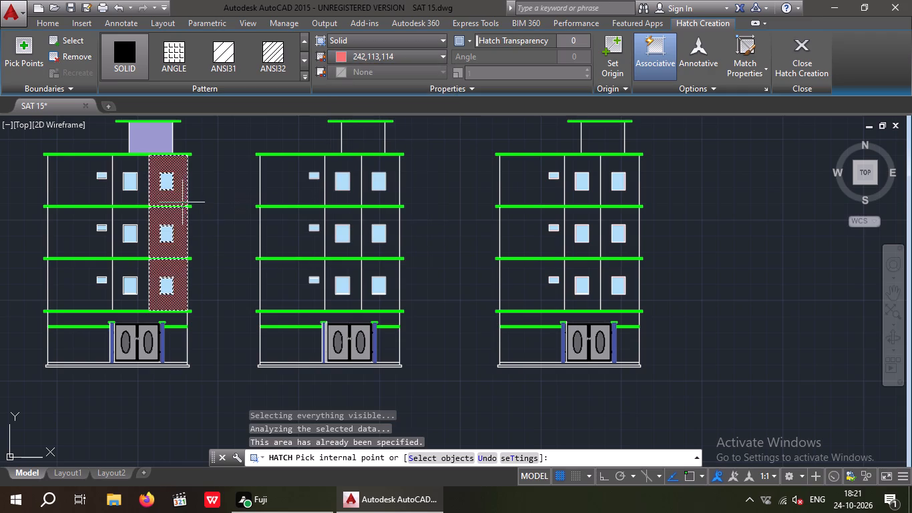
click(387, 55)
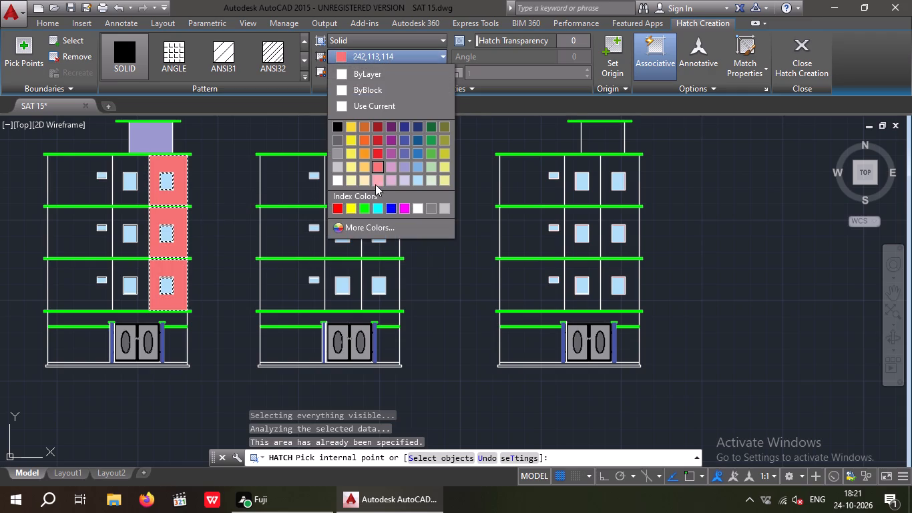
click(375, 184)
key(Escape)
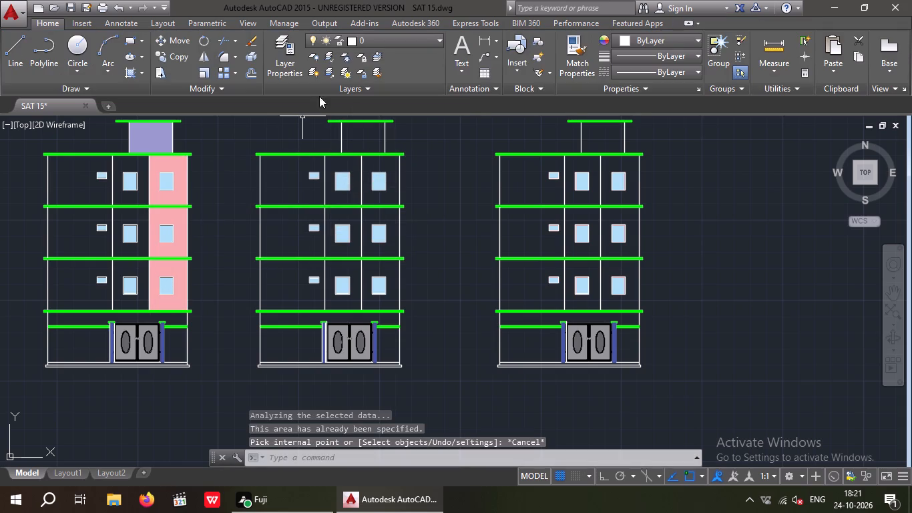
Fill the middle bay of the first elevation's three upper floors with solid hatch colour 242,113,114.
click(130, 71)
click(376, 58)
click(377, 170)
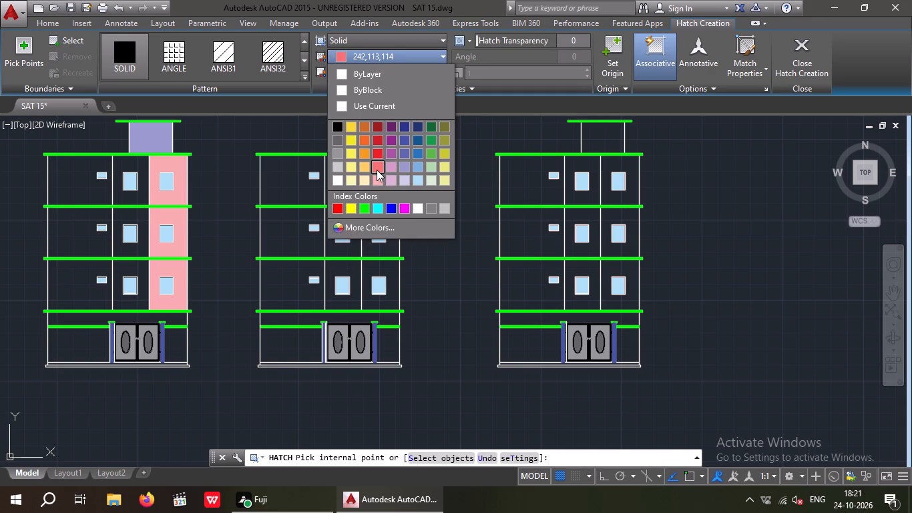
click(145, 293)
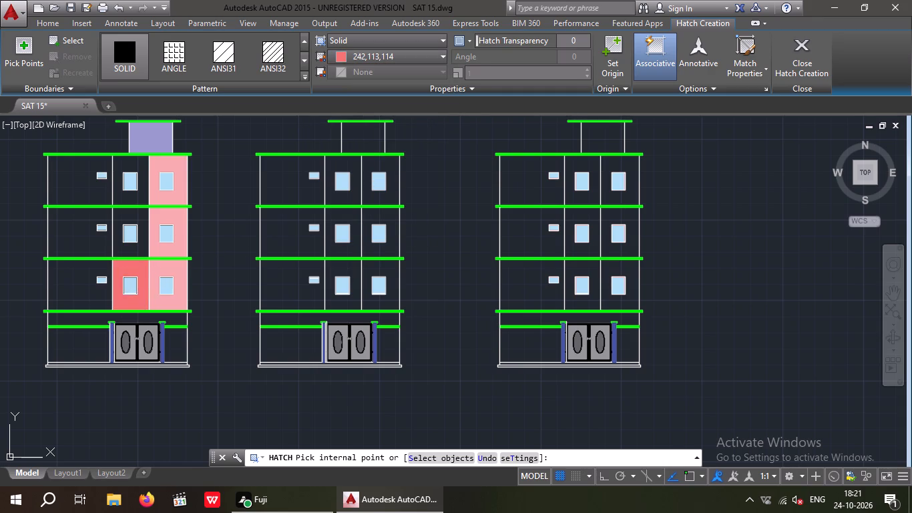
click(145, 252)
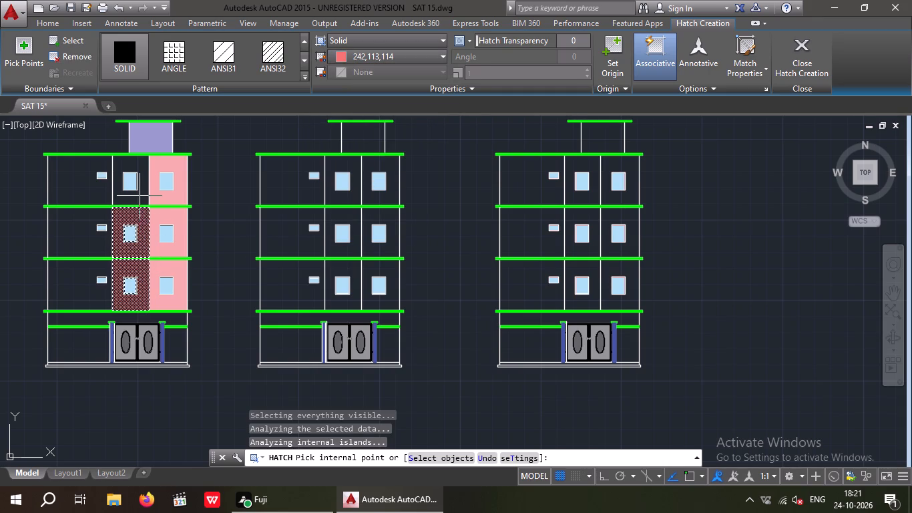
click(142, 193)
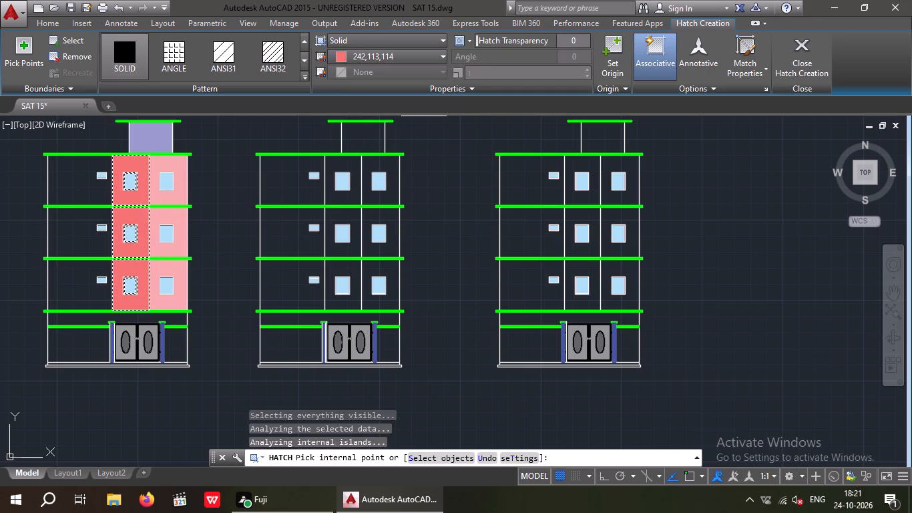
key(Escape)
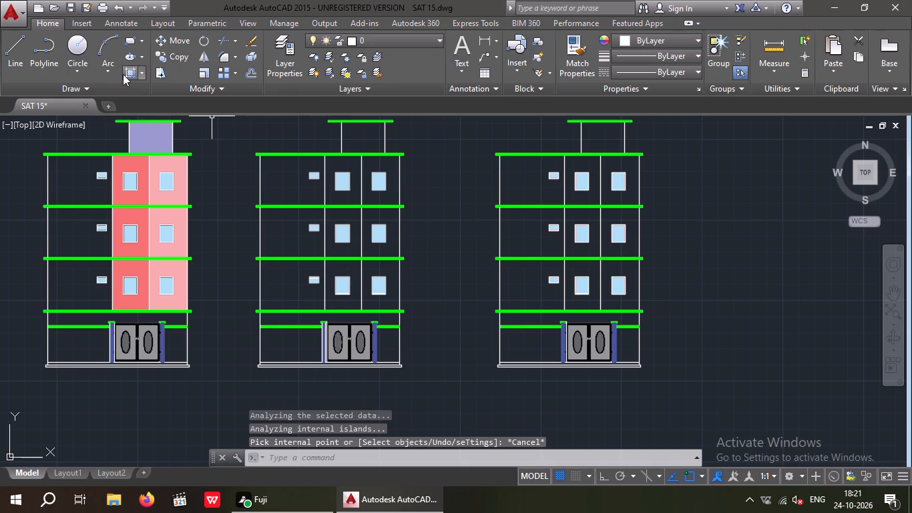
Fill the left-hand bay of the first elevation's three upper floors with solid hatch colour 94,103,175, leaving the small windows clear.
click(124, 74)
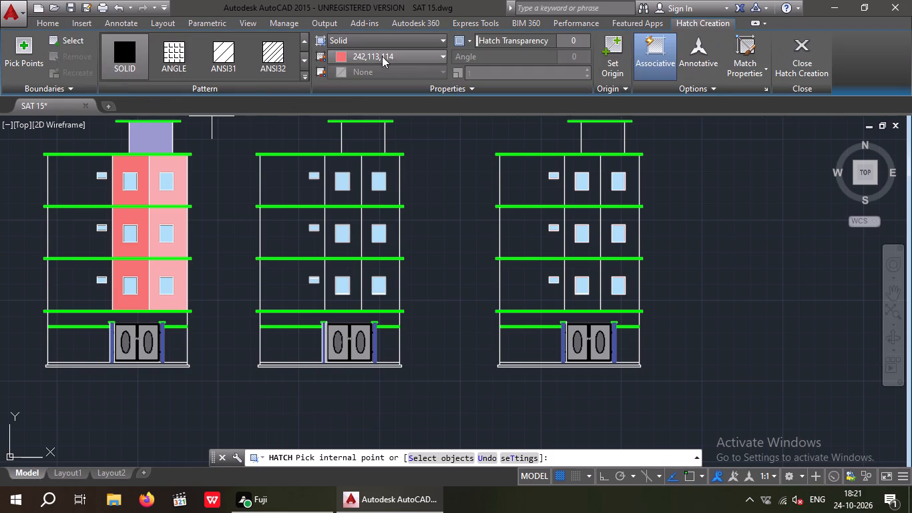
click(377, 56)
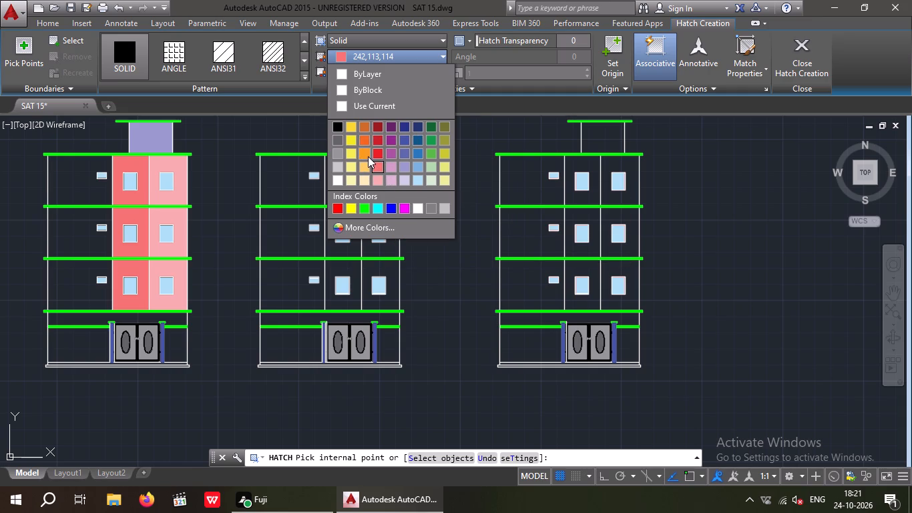
click(405, 150)
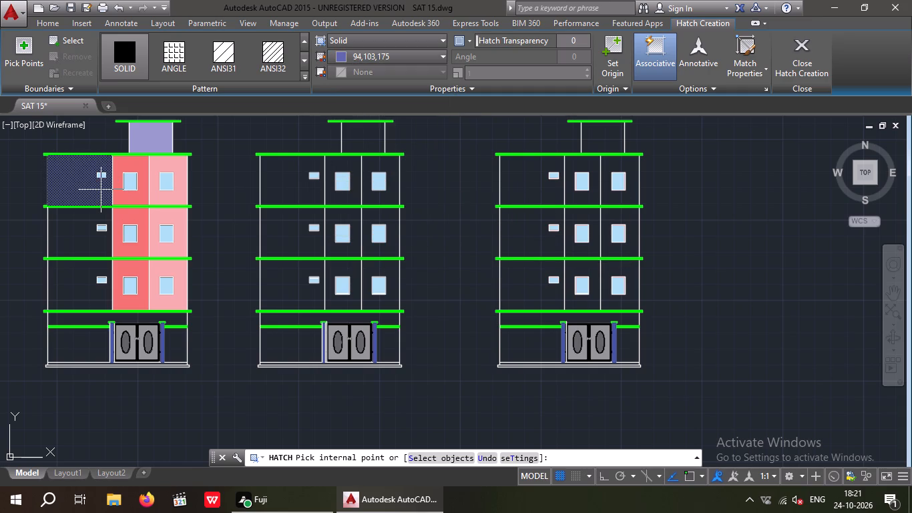
click(101, 190)
click(85, 216)
click(81, 264)
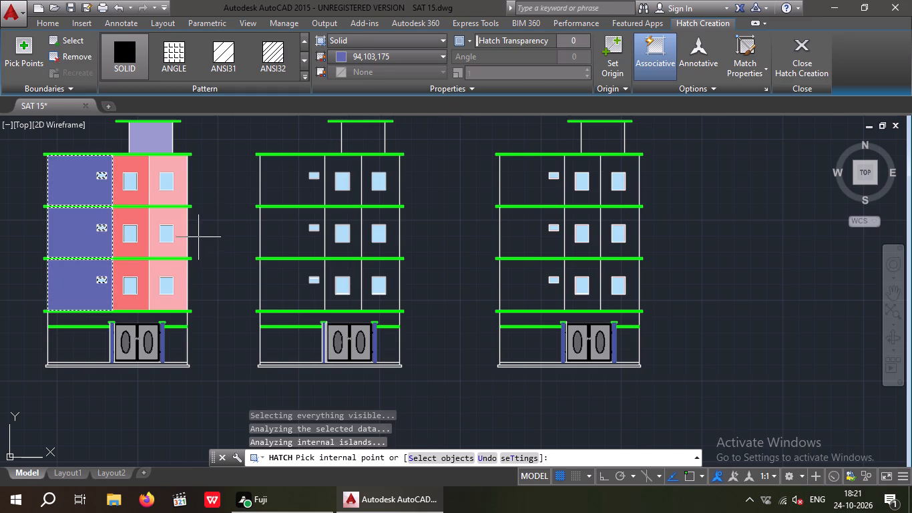
key(Escape)
Fill the wall band above the first elevation's entrance doors with solid hatch colour 152,152,204.
middle_drag(204, 197, 212, 189)
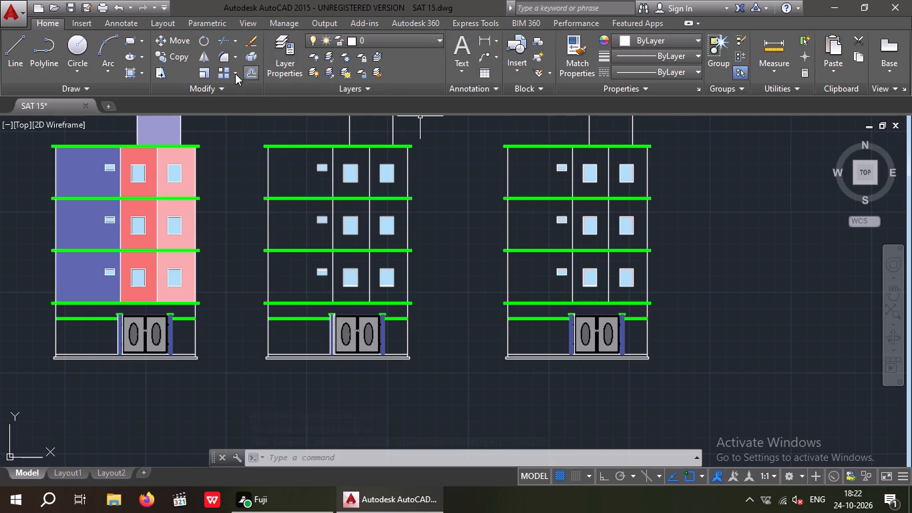
click(131, 73)
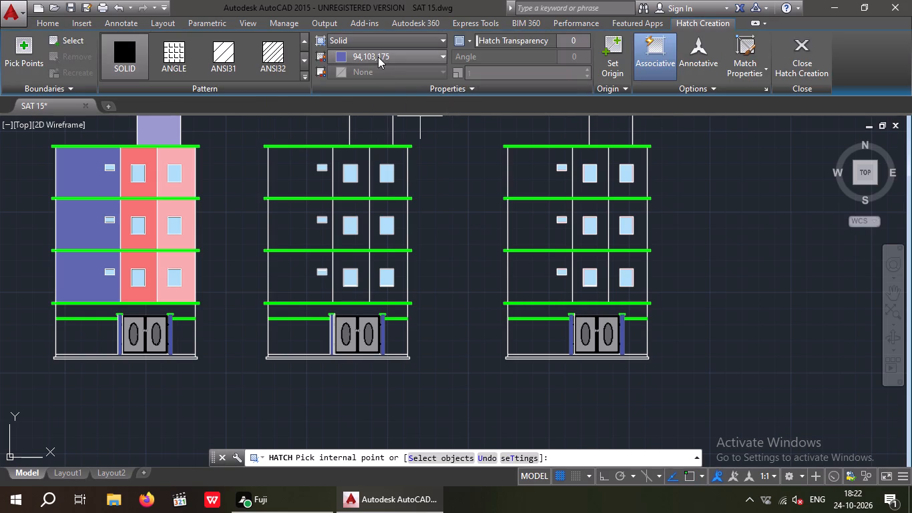
click(378, 56)
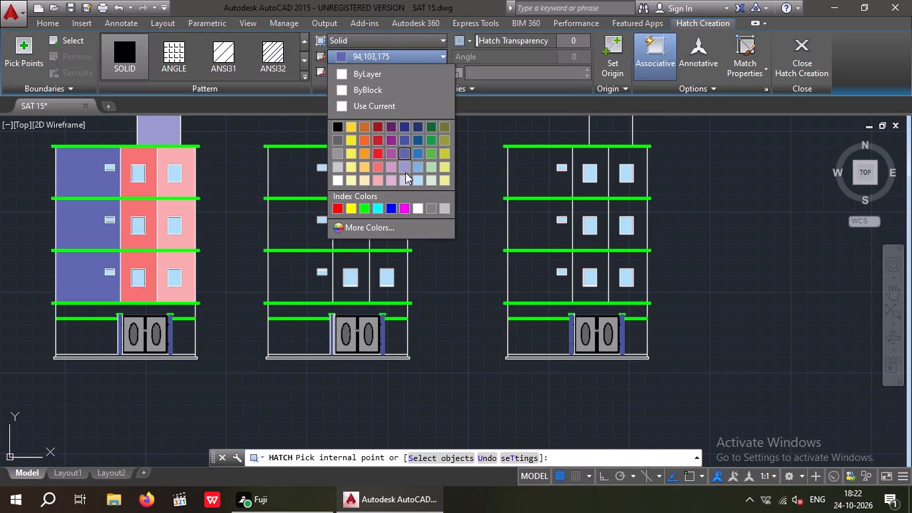
click(404, 164)
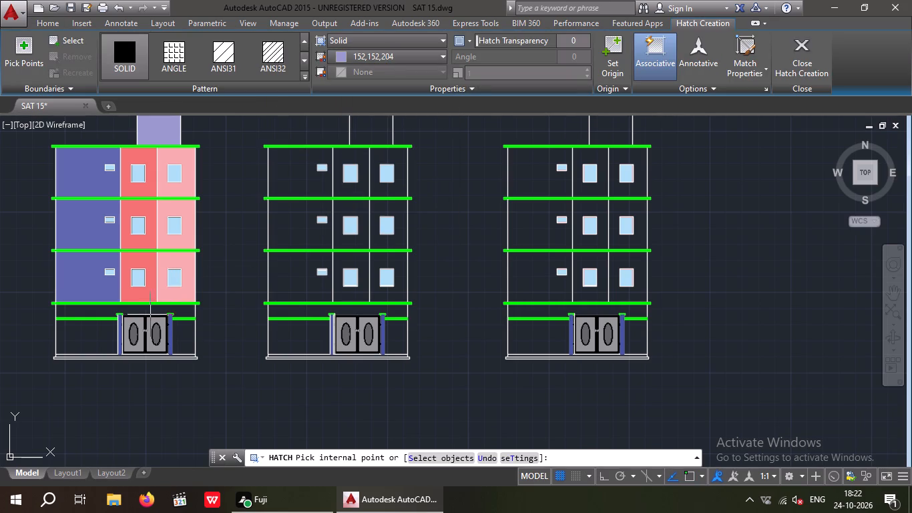
scroll(148, 313, up, 2)
click(148, 311)
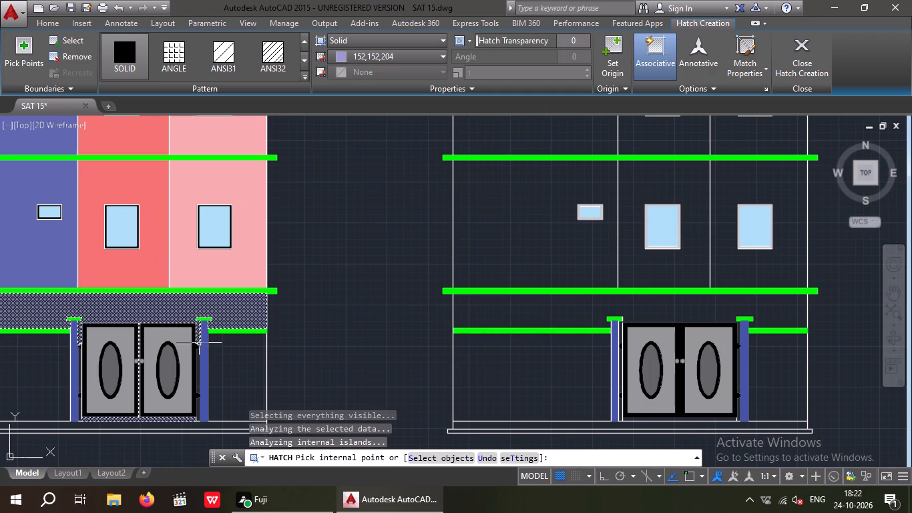
Extend the 152,152,204 solid hatch into the remaining narrow gaps between the entrance doors and their side columns in the first elevation.
scroll(203, 379, up, 3)
click(178, 375)
scroll(188, 319, down, 2)
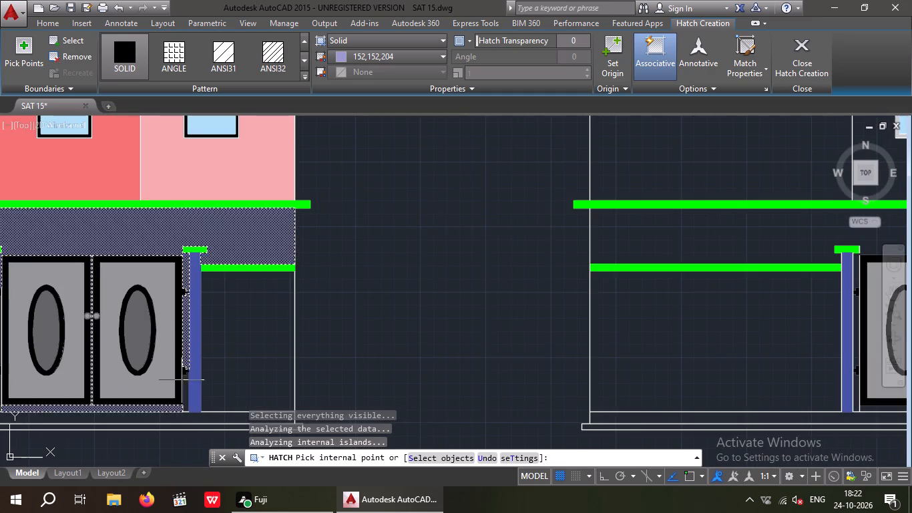
scroll(184, 407, up, 2)
click(185, 385)
scroll(188, 372, down, 3)
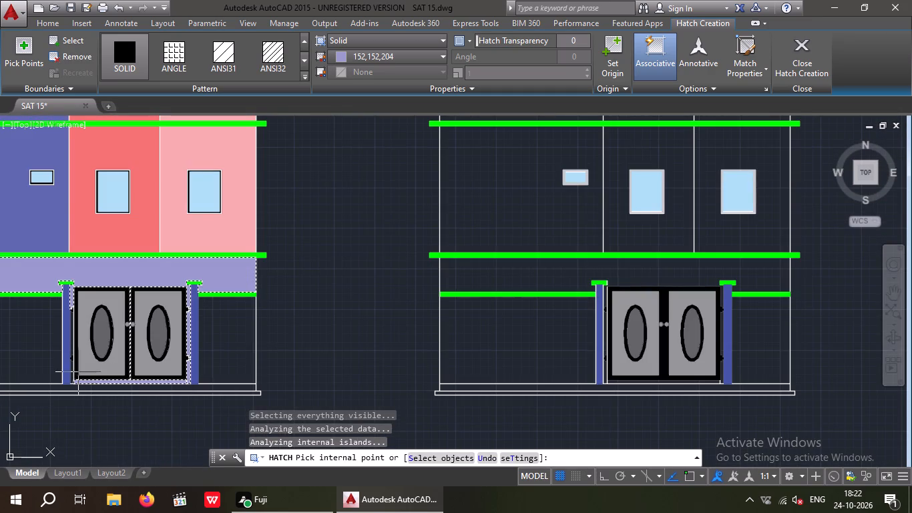
scroll(68, 379, up, 3)
click(75, 368)
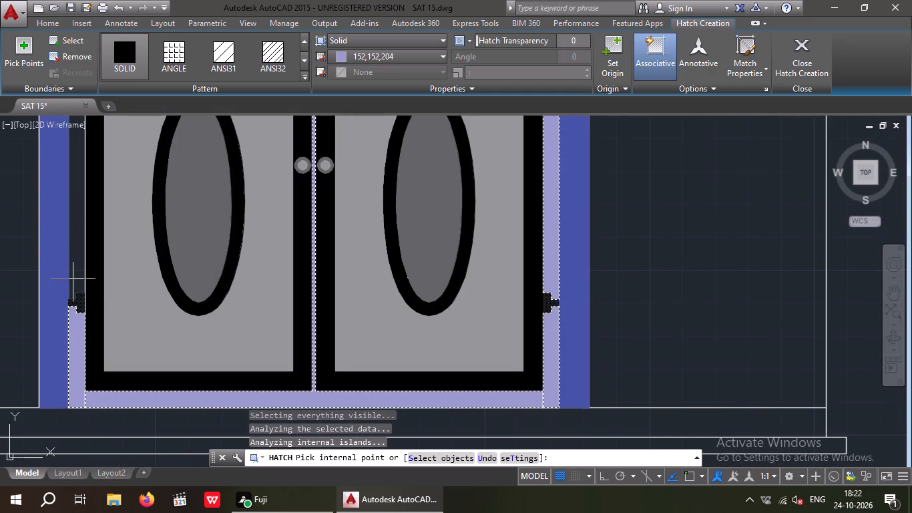
click(74, 274)
scroll(88, 281, down, 3)
key(Escape)
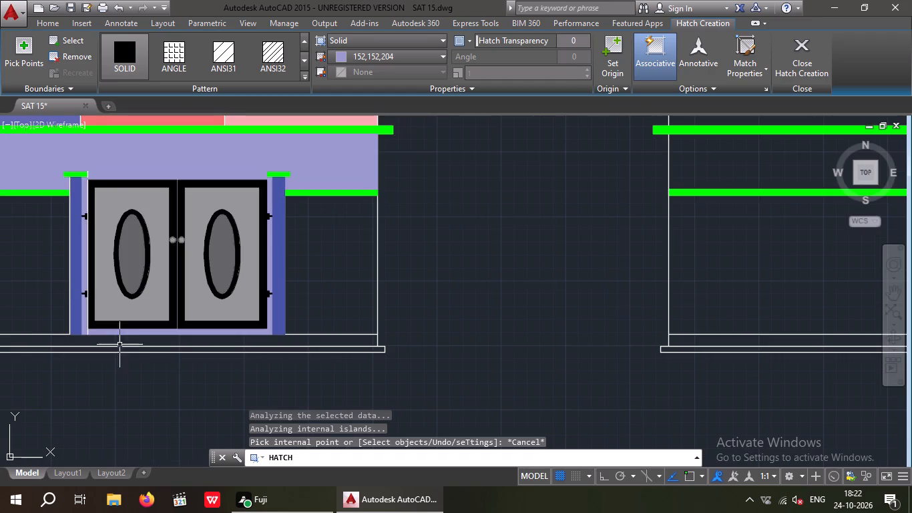
Change the hatch of the first elevation's two entrance columns to colour 242,113,114.
scroll(87, 354, down, 2)
middle_drag(91, 373, 210, 337)
scroll(204, 264, up, 2)
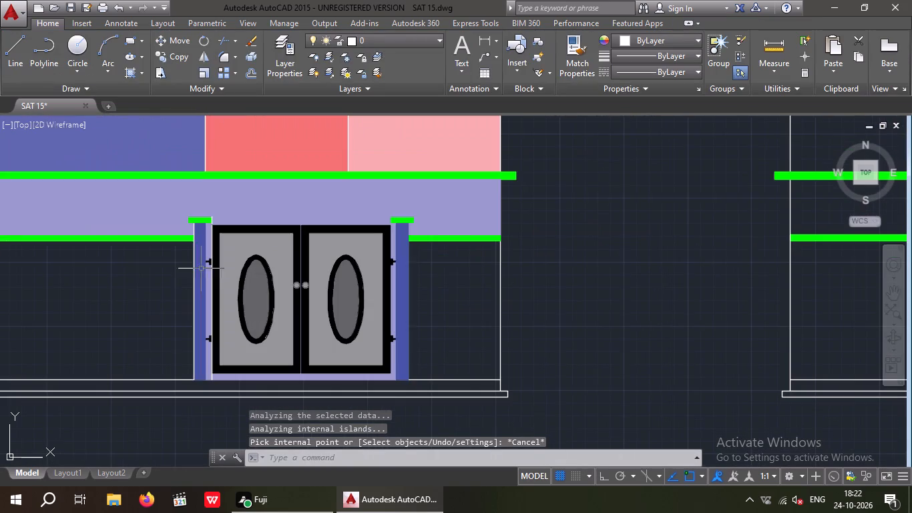
click(202, 280)
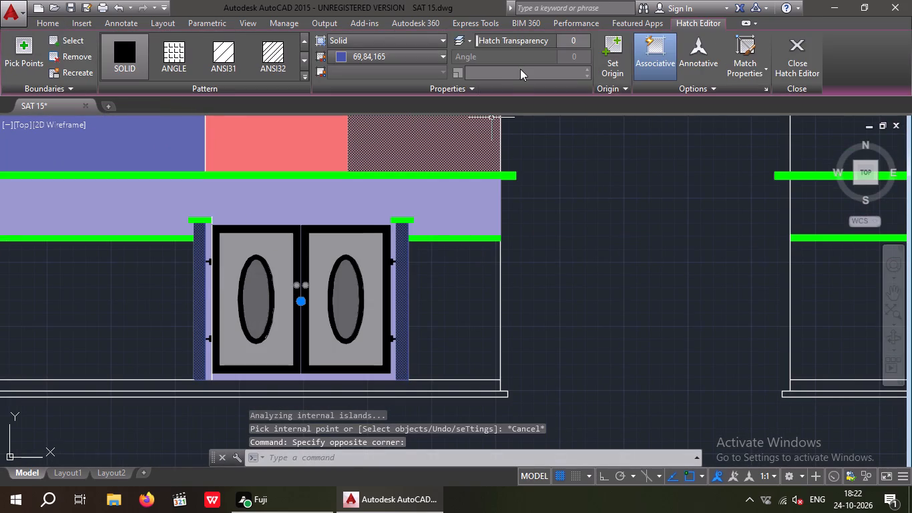
click(373, 53)
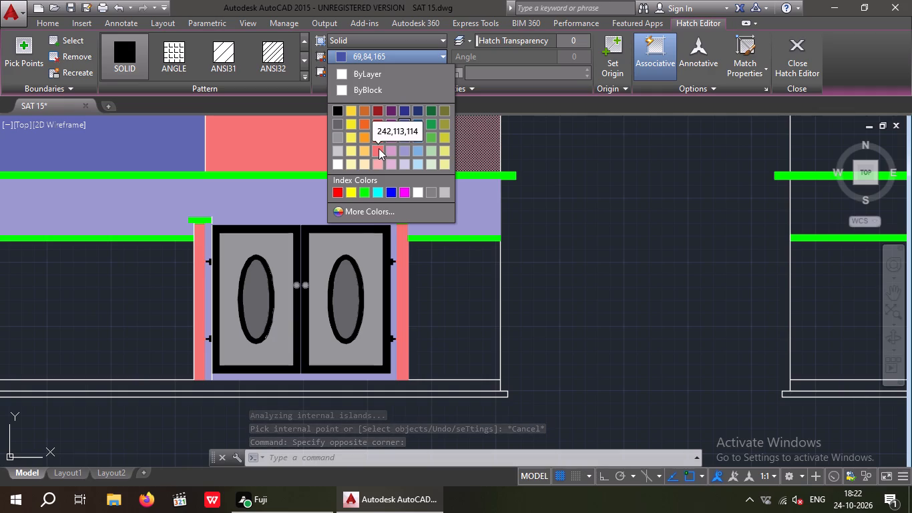
click(379, 148)
scroll(480, 272, down, 1)
middle_drag(479, 319, 471, 333)
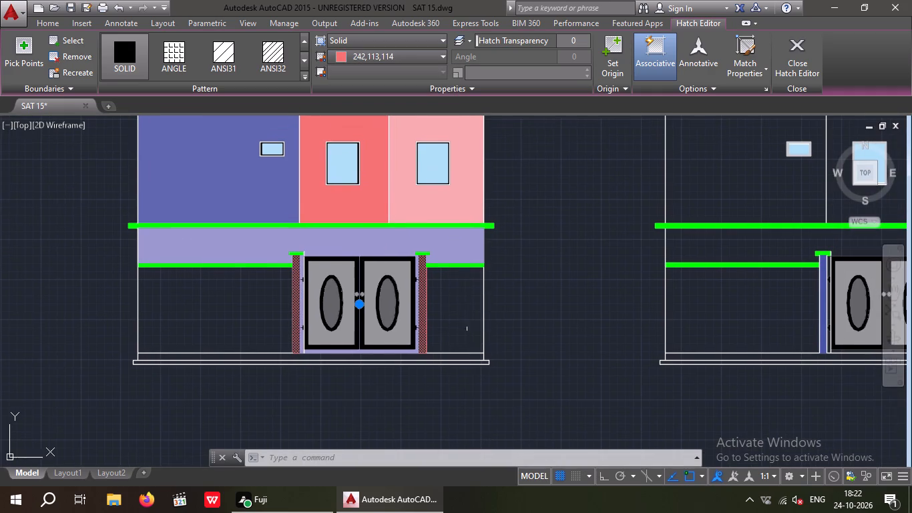
key(Escape)
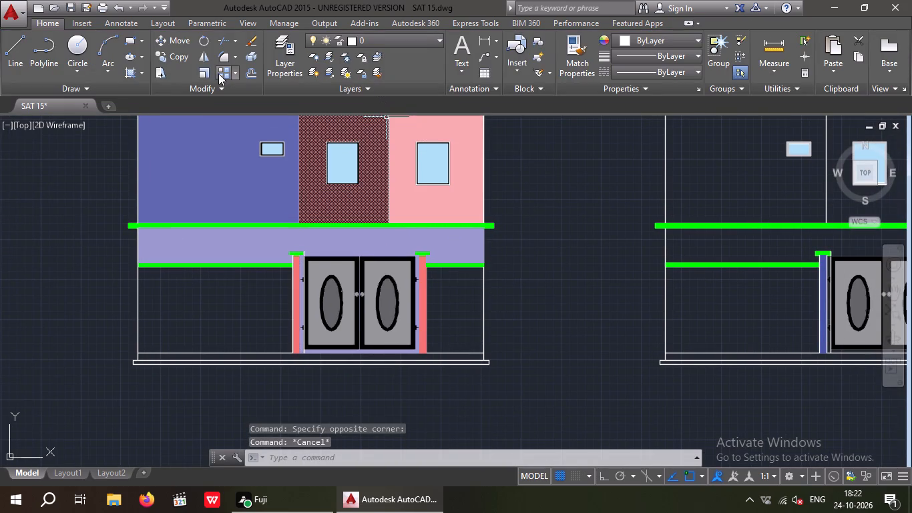
Fill the ground-floor walls on both sides of the first elevation's entrance with solid hatch colour 94,103,175.
click(130, 75)
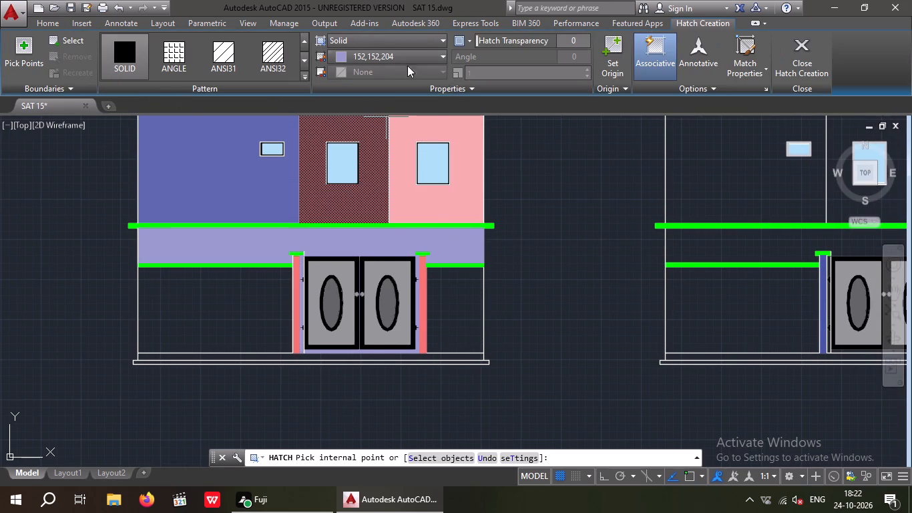
click(369, 55)
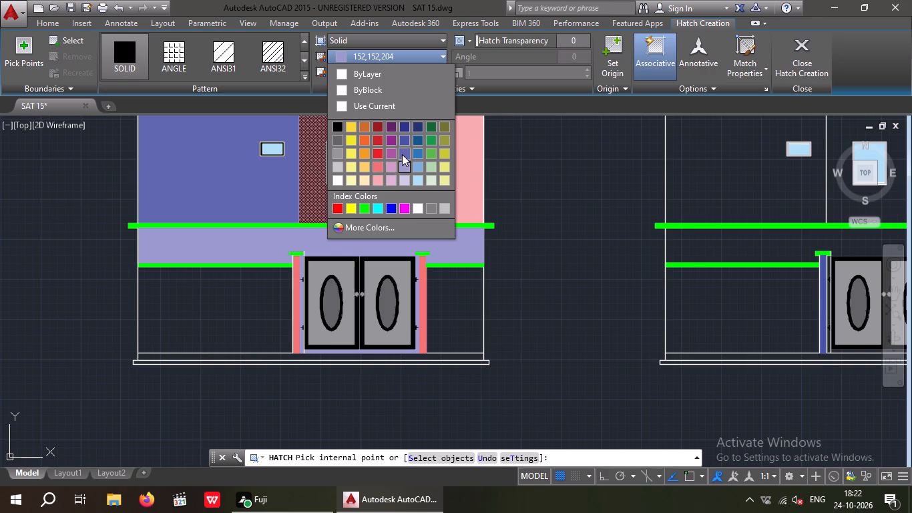
click(402, 154)
click(193, 322)
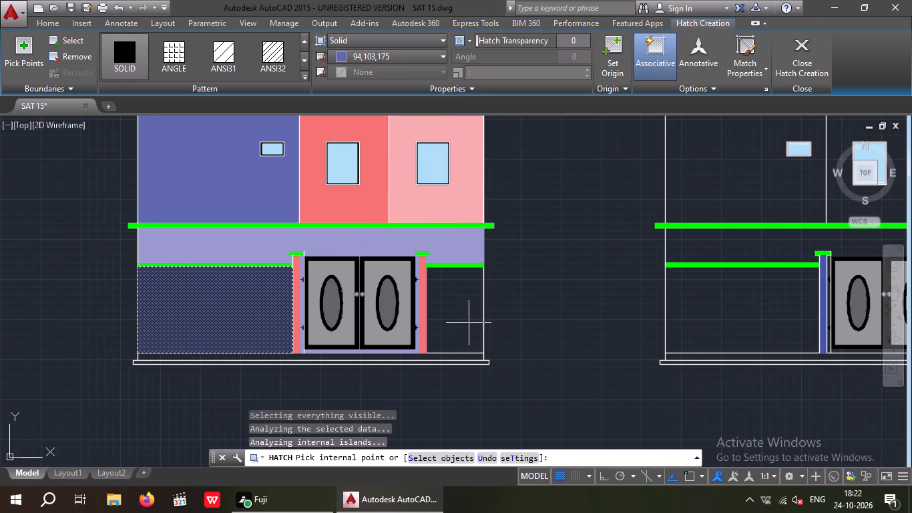
click(467, 320)
key(Escape)
Save the drawing.
scroll(522, 297, down, 2)
middle_drag(494, 325, 363, 387)
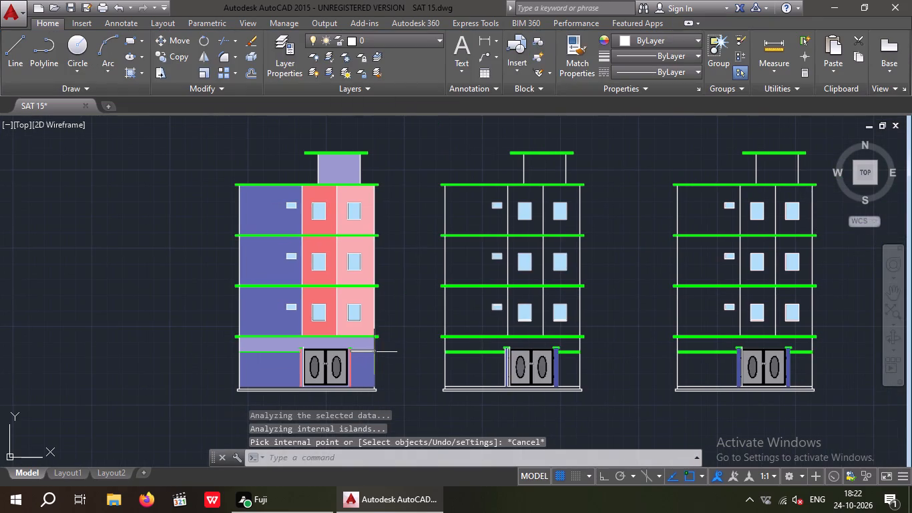
key(ctrl+s)
key(ctrl+s)
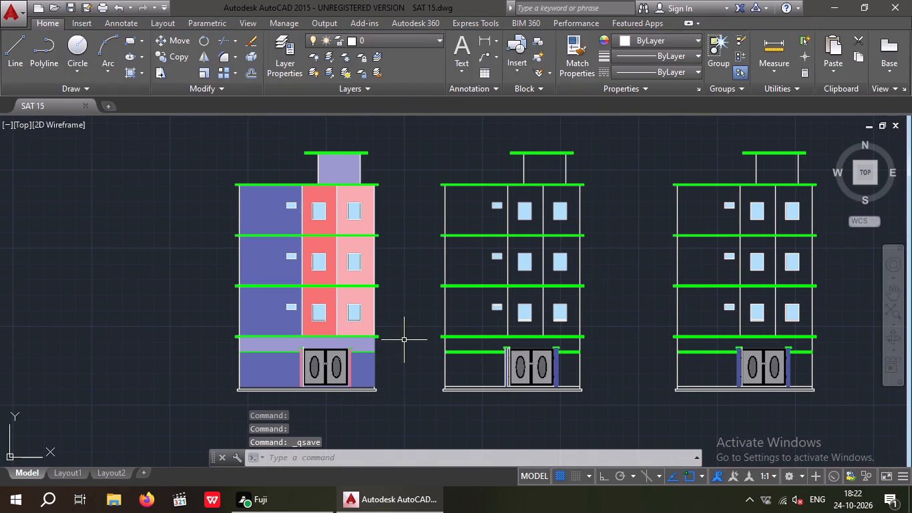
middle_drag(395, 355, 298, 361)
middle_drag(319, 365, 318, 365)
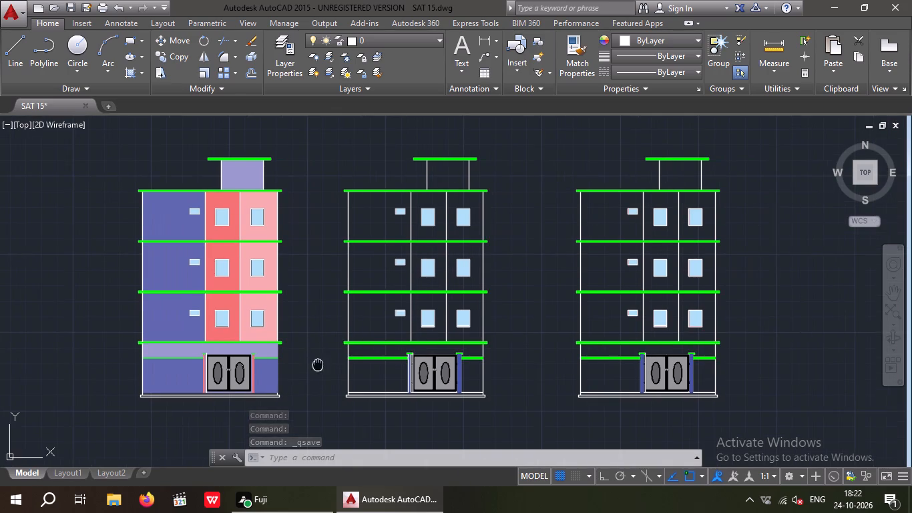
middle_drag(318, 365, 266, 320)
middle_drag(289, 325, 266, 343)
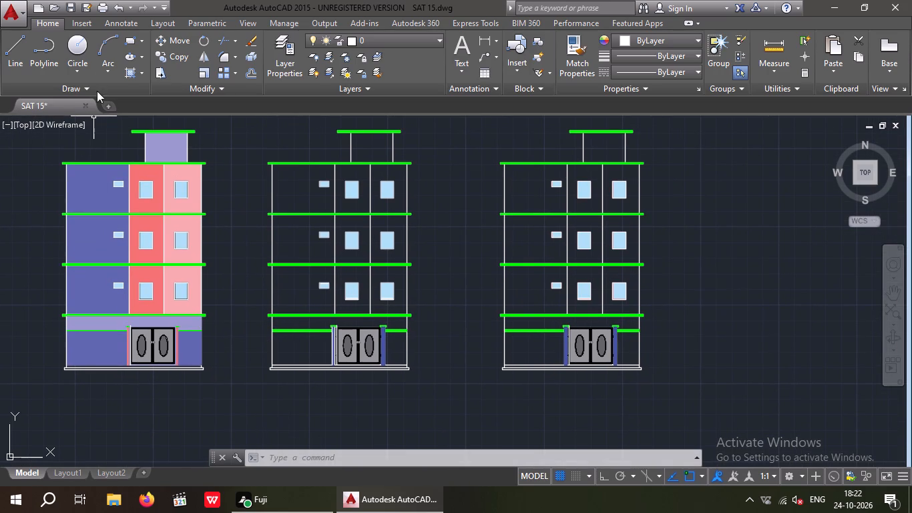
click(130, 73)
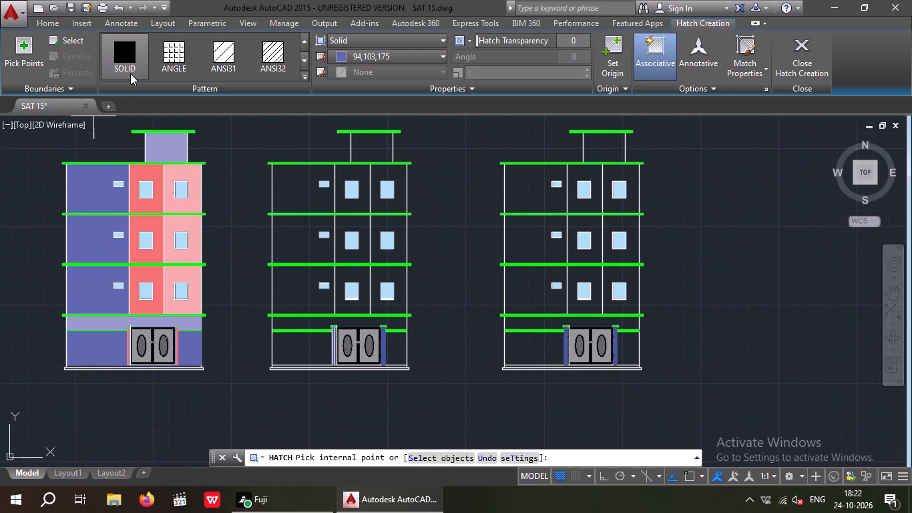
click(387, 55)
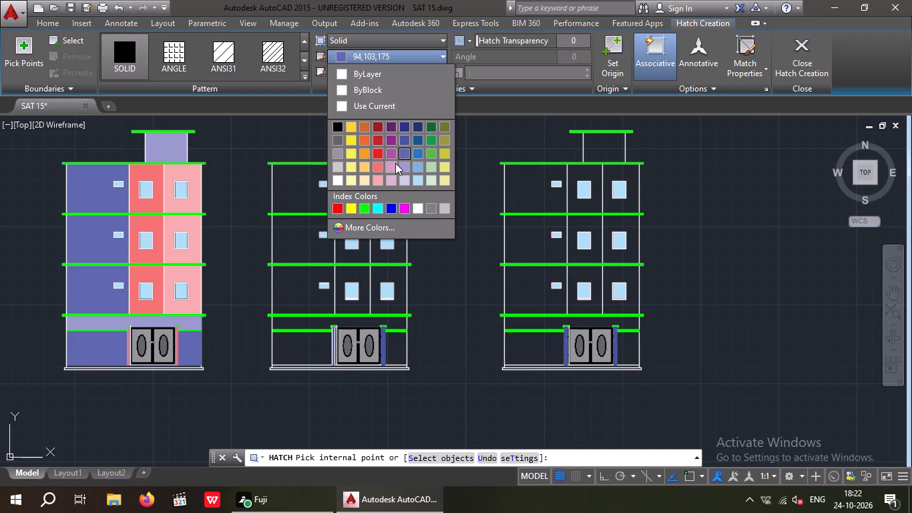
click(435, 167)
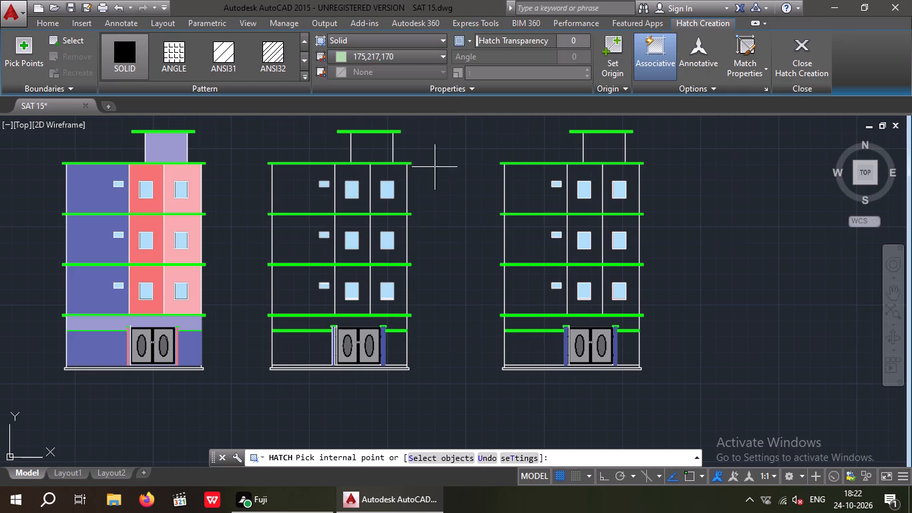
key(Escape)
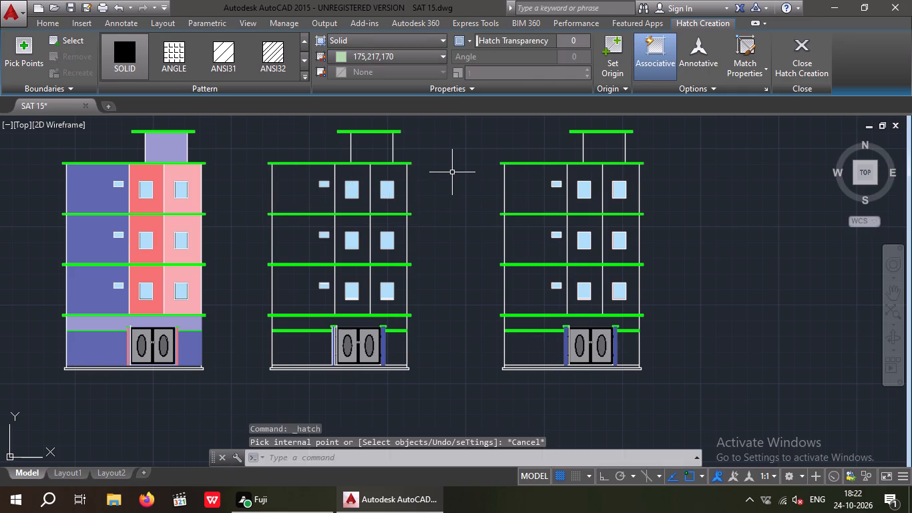
Change the green hatch of the second elevation's roof and floor slabs to colour 242,103,34.
scroll(359, 127, up, 1)
click(356, 133)
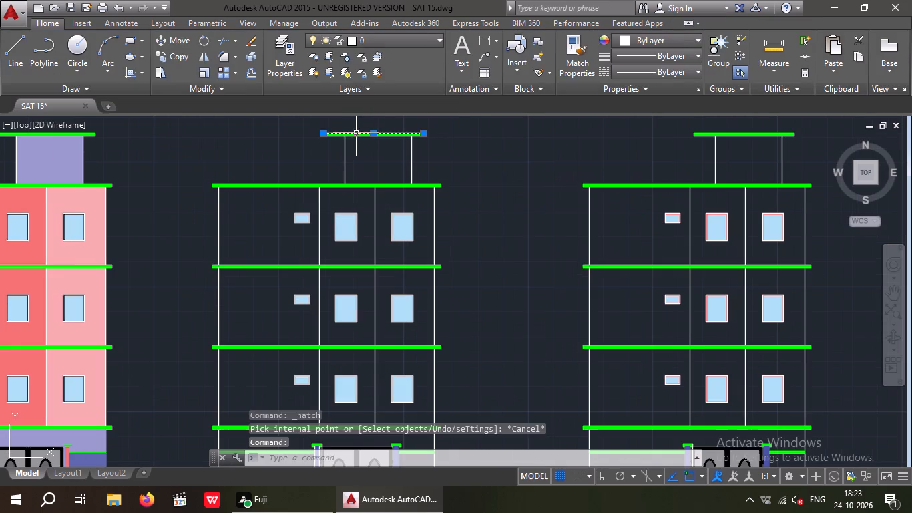
key(Escape)
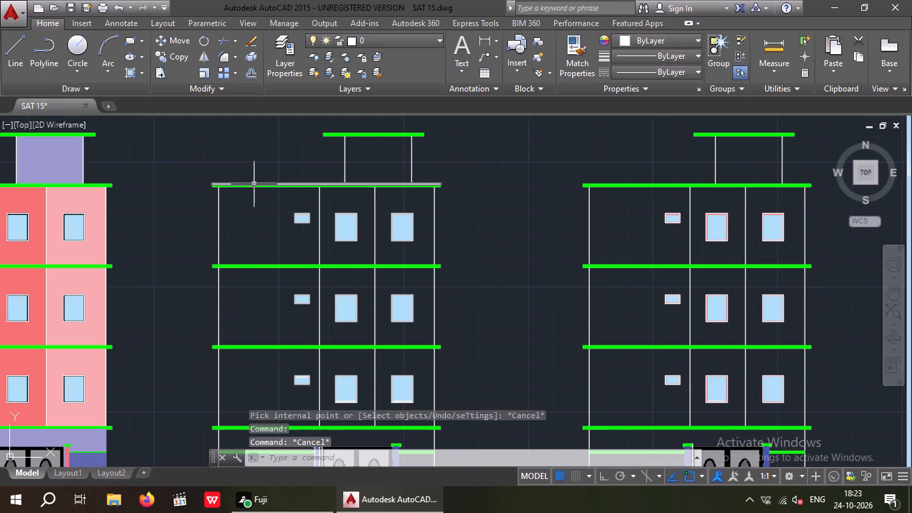
click(255, 186)
key(Escape)
scroll(257, 180, up, 3)
click(250, 197)
scroll(263, 166, down, 3)
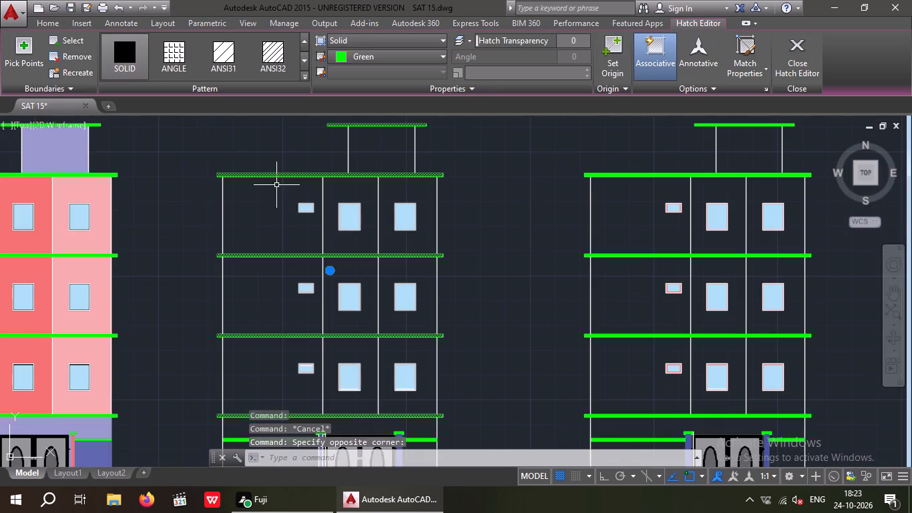
middle_drag(278, 208, 281, 144)
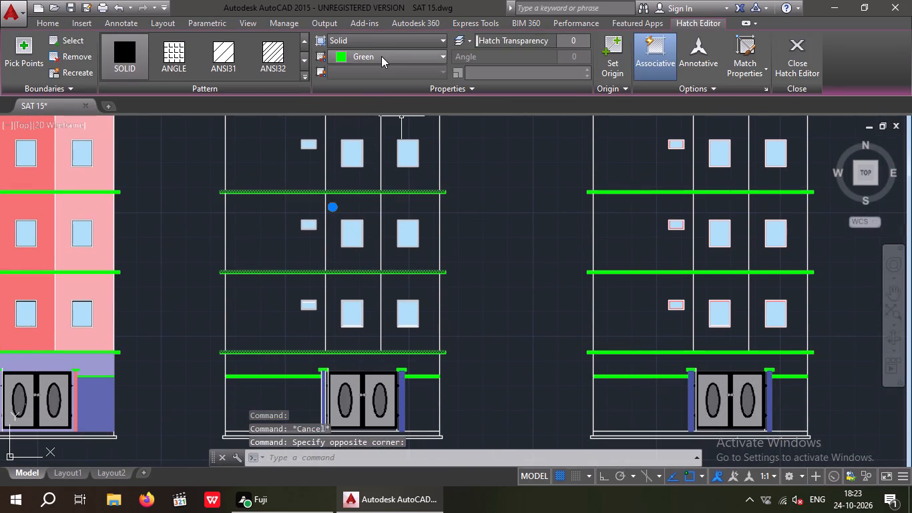
click(381, 56)
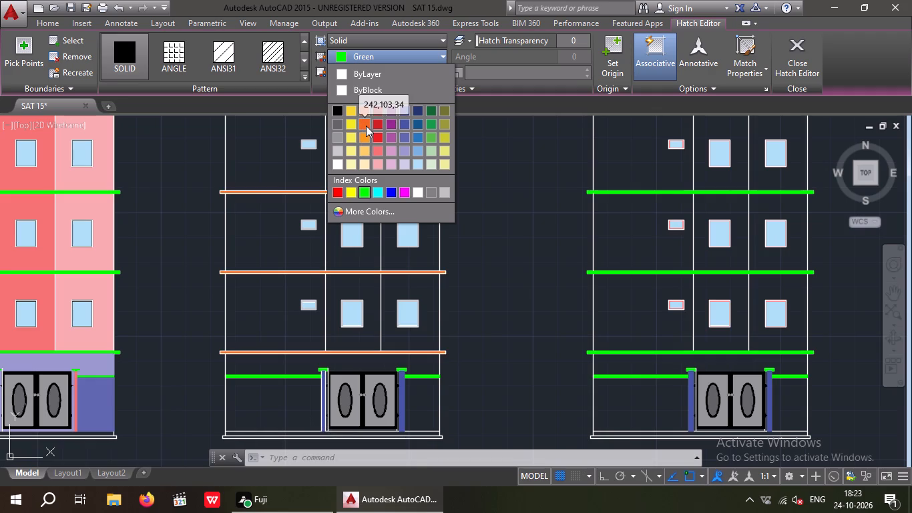
click(366, 126)
key(Escape)
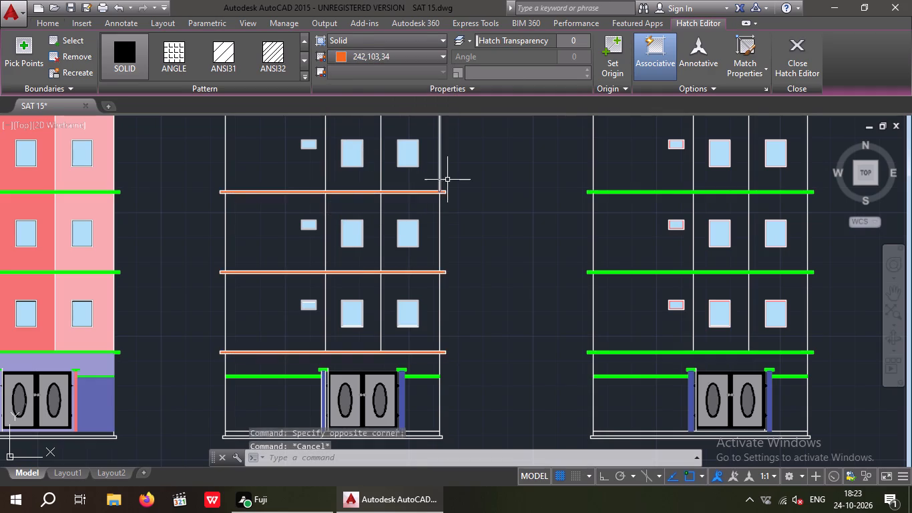
Change the green hatch of the second elevation's ground-floor band and entrance column caps to colour 242,103,34.
scroll(453, 178, down, 1)
middle_drag(453, 178, 397, 248)
middle_drag(425, 231, 435, 172)
scroll(412, 193, up, 2)
middle_drag(413, 245, 483, 166)
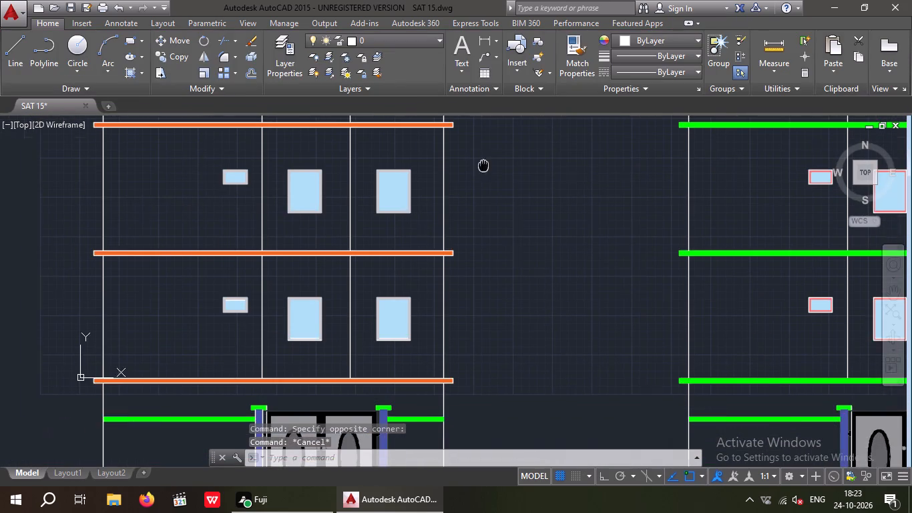
middle_drag(363, 314, 454, 160)
scroll(293, 273, up, 2)
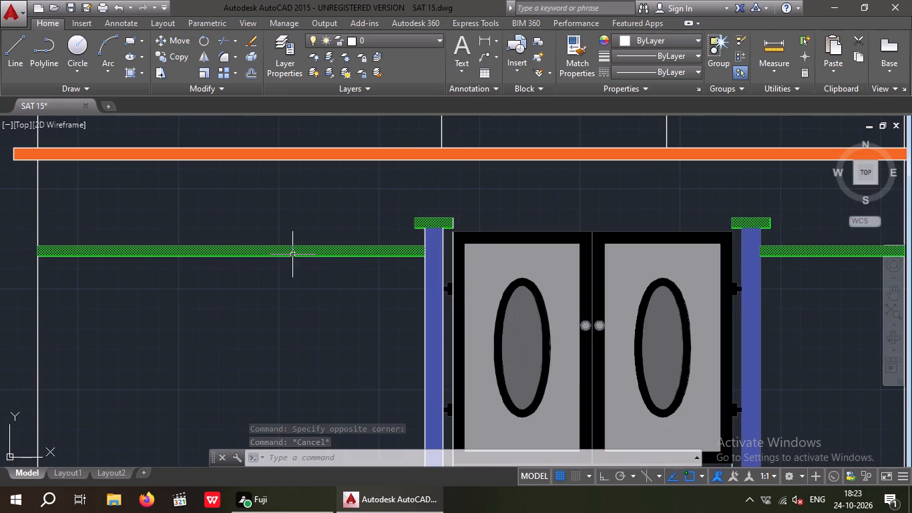
click(292, 254)
click(358, 58)
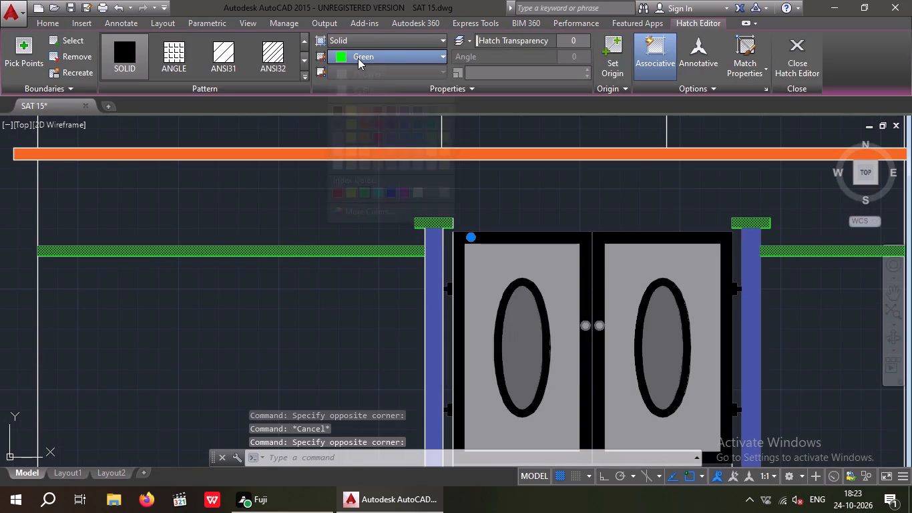
click(361, 121)
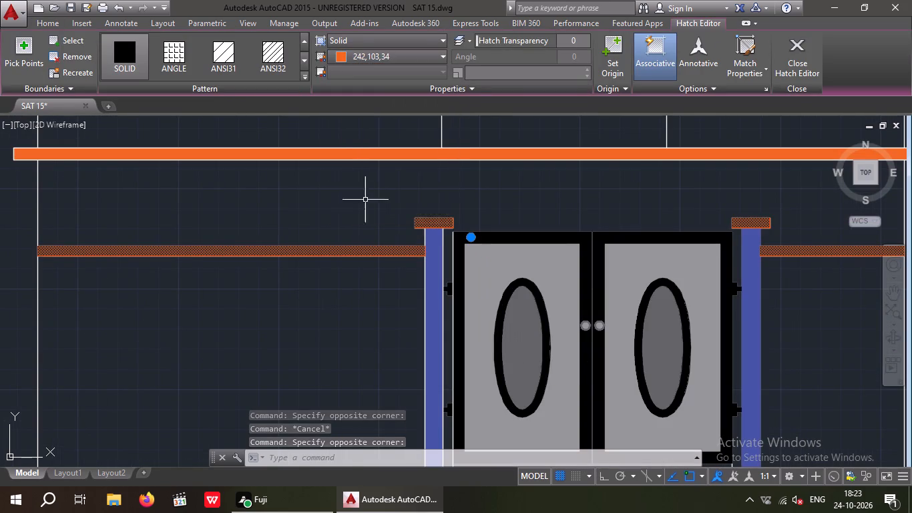
key(Escape)
Fill the second elevation's middle and right-hand window bays on all three upper floors with solid hatch colour 175,217,170.
scroll(332, 218, down, 2)
middle_drag(332, 218, 314, 254)
middle_drag(386, 241, 336, 282)
scroll(459, 205, down, 2)
middle_drag(483, 229, 456, 271)
middle_drag(463, 236, 440, 311)
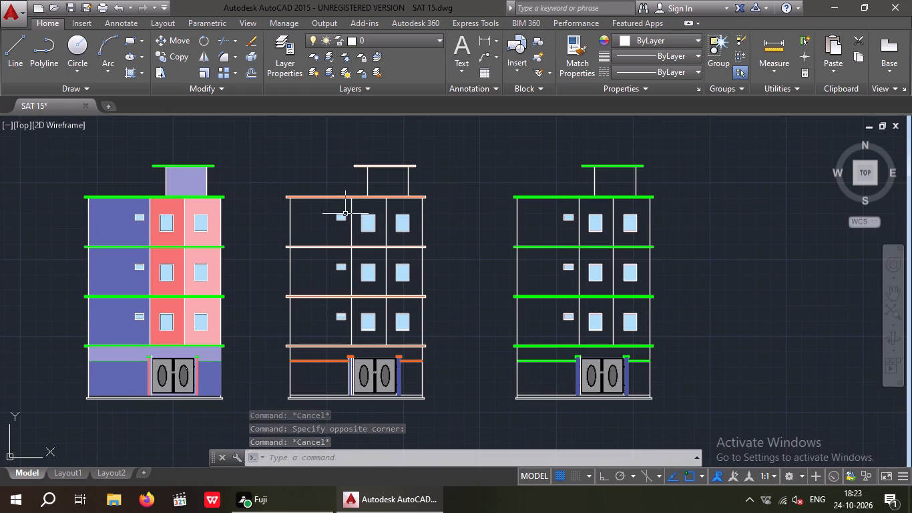
click(132, 71)
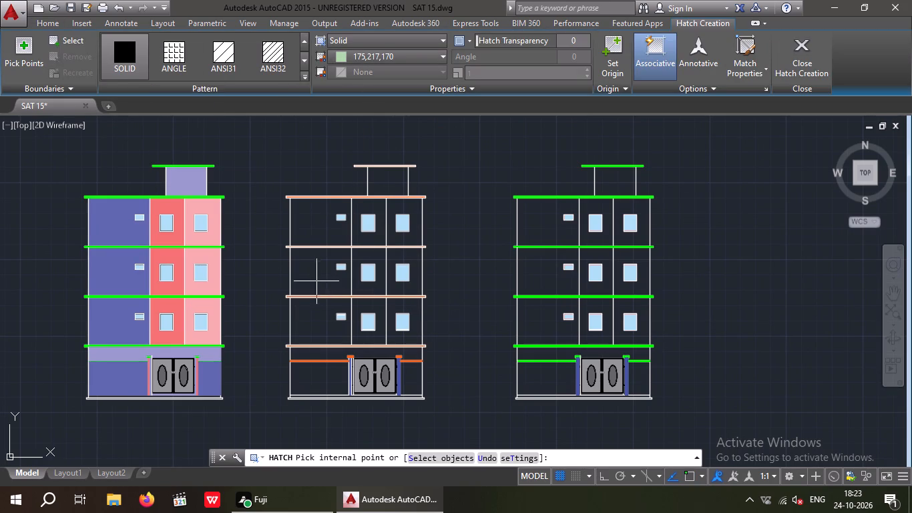
click(415, 238)
click(417, 289)
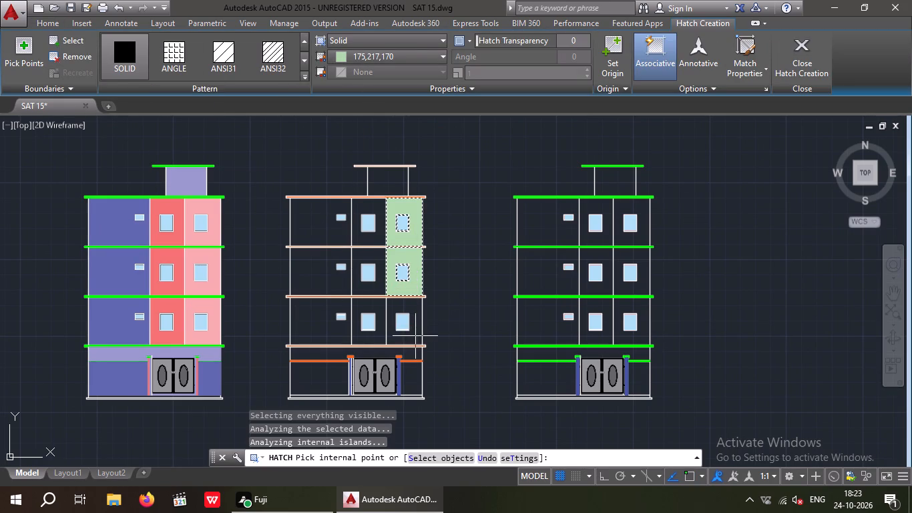
click(417, 339)
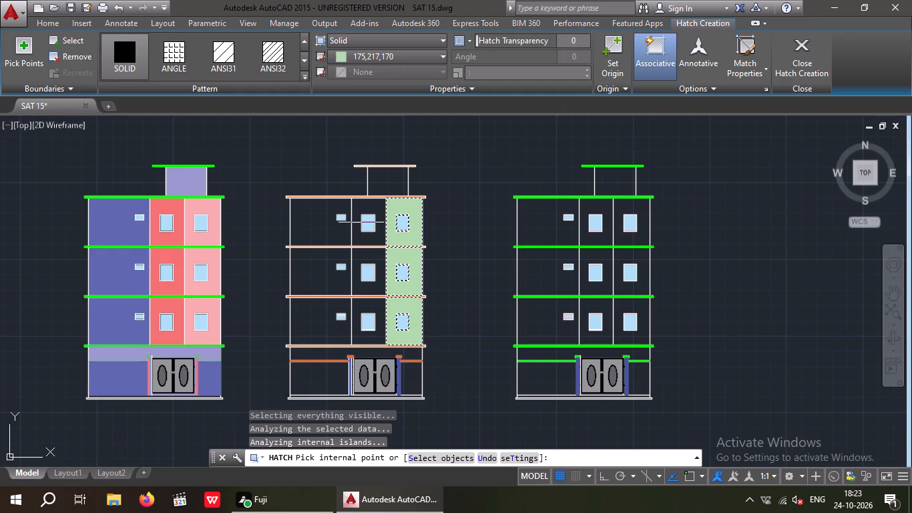
click(360, 240)
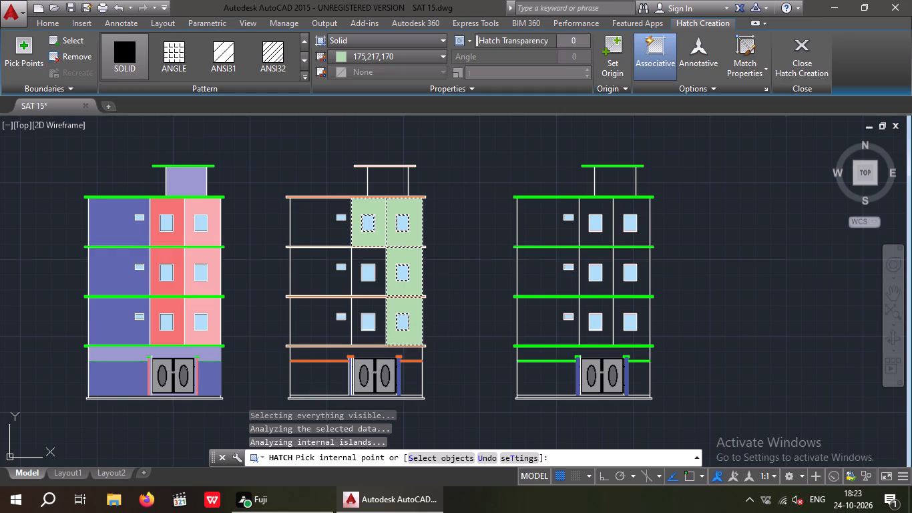
click(356, 269)
click(358, 316)
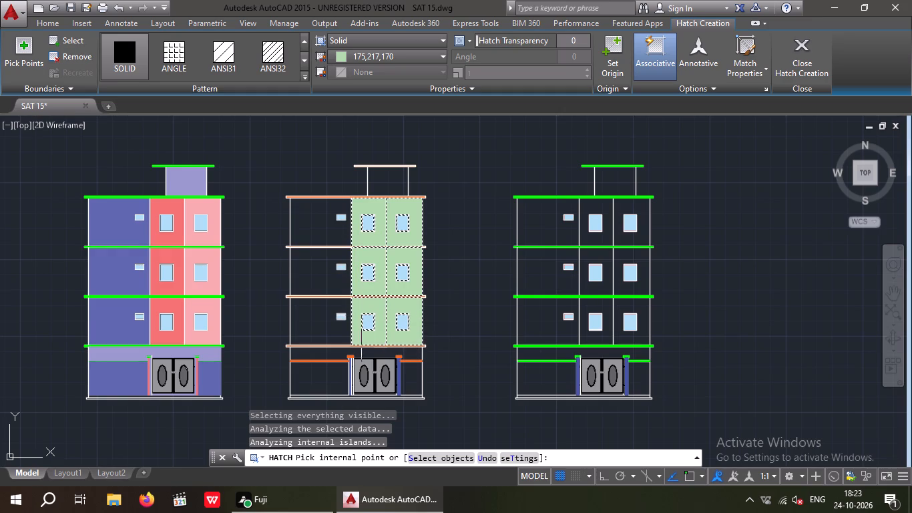
Fill the second elevation's strip above the entrance and the gaps around its double door with solid hatch colour 175,217,170.
scroll(323, 358, up, 3)
click(323, 356)
scroll(328, 338, down, 1)
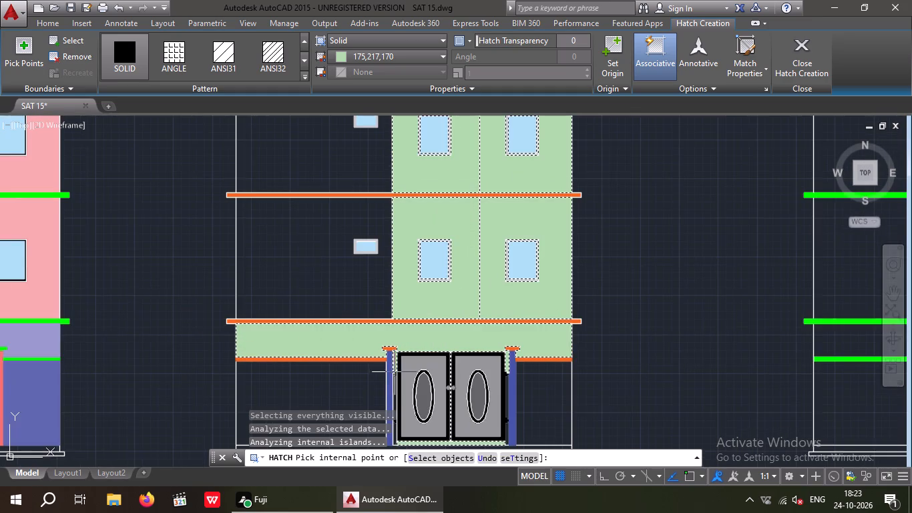
middle_drag(381, 360, 341, 267)
scroll(349, 316, up, 3)
click(371, 313)
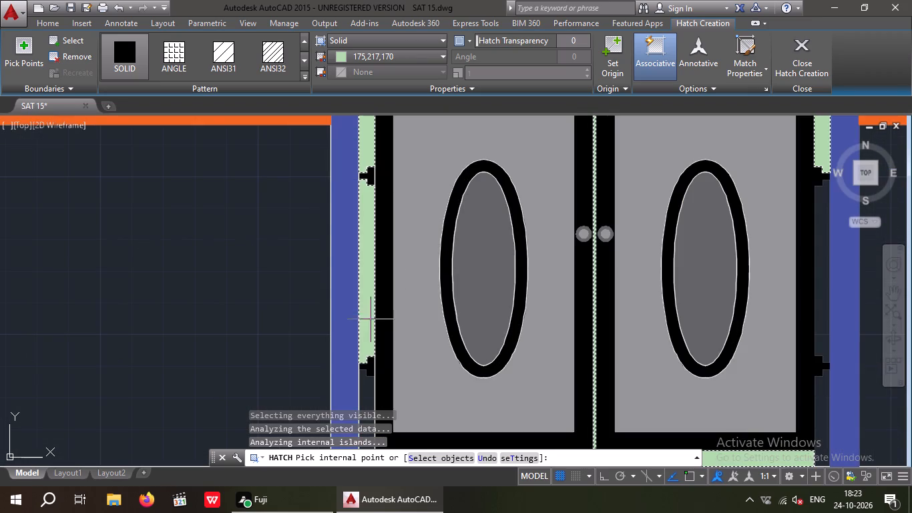
drag(371, 391, 365, 369)
middle_drag(284, 283, 204, 132)
middle_drag(547, 251, 304, 314)
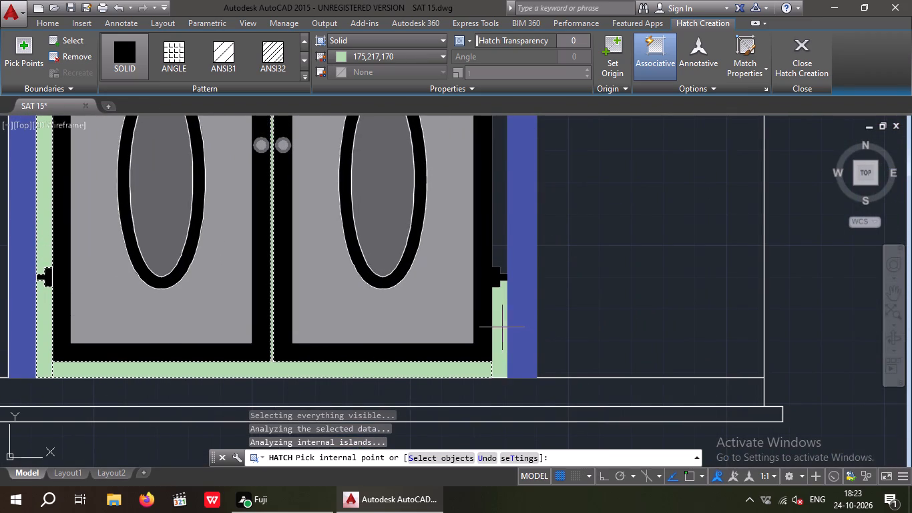
click(500, 244)
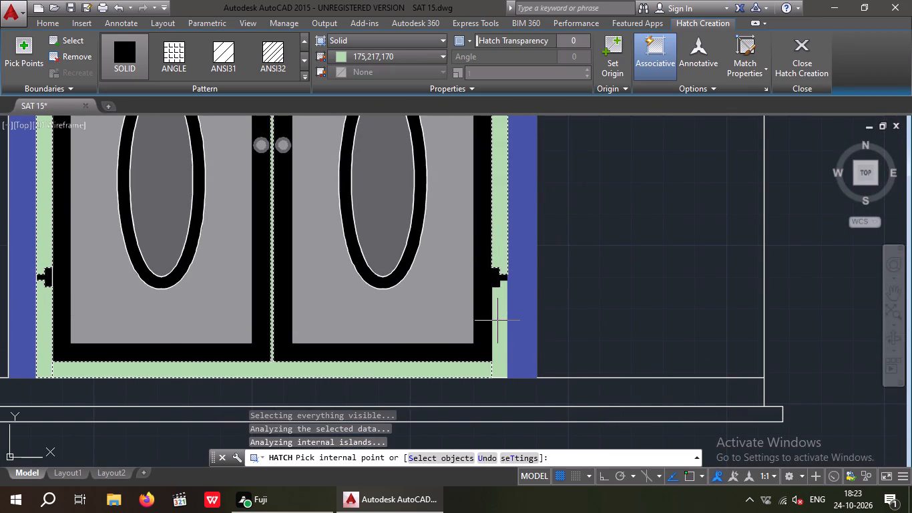
click(497, 321)
scroll(503, 310, down, 4)
middle_drag(529, 312, 523, 357)
key(Escape)
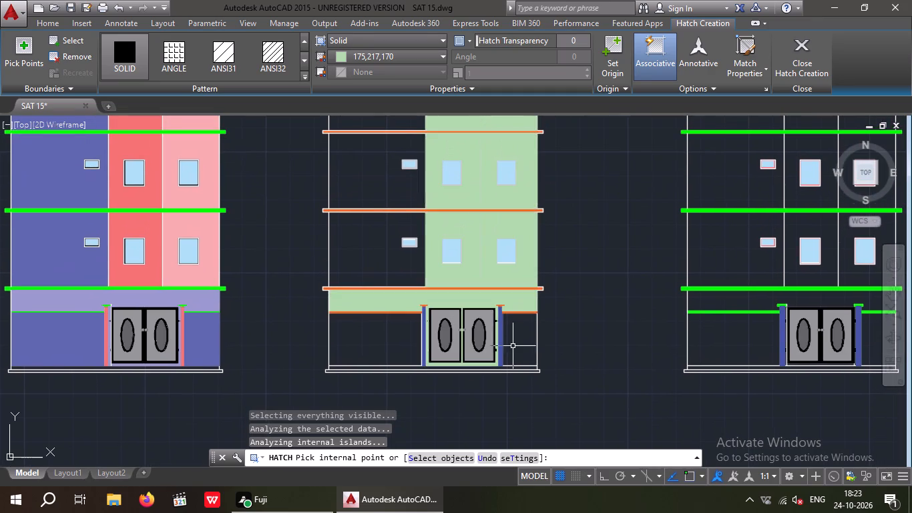
Fill the second elevation's left-hand bay on all three upper floors with solid hatch colour 88,186,72.
middle_drag(407, 275, 391, 360)
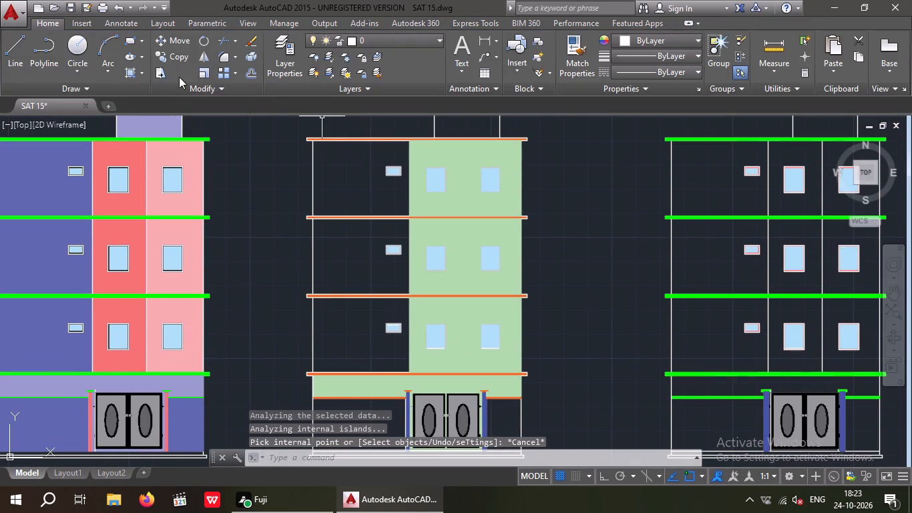
click(130, 79)
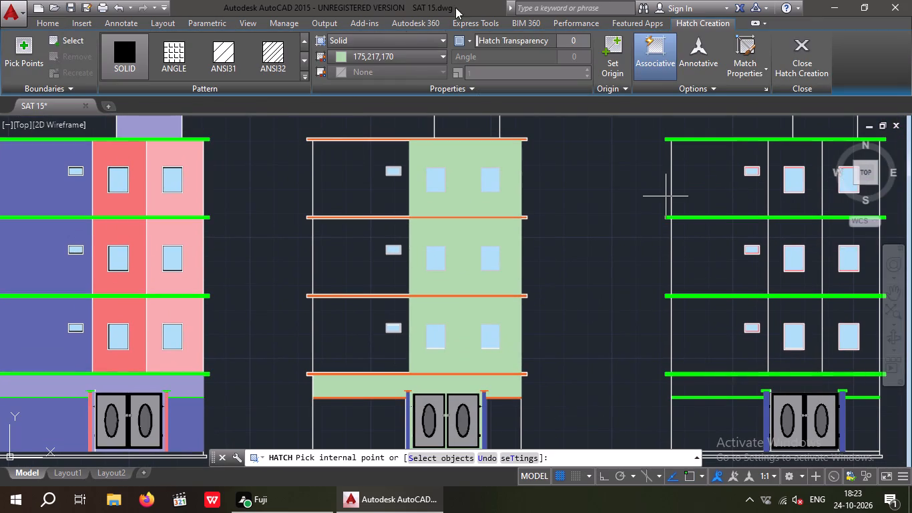
click(410, 63)
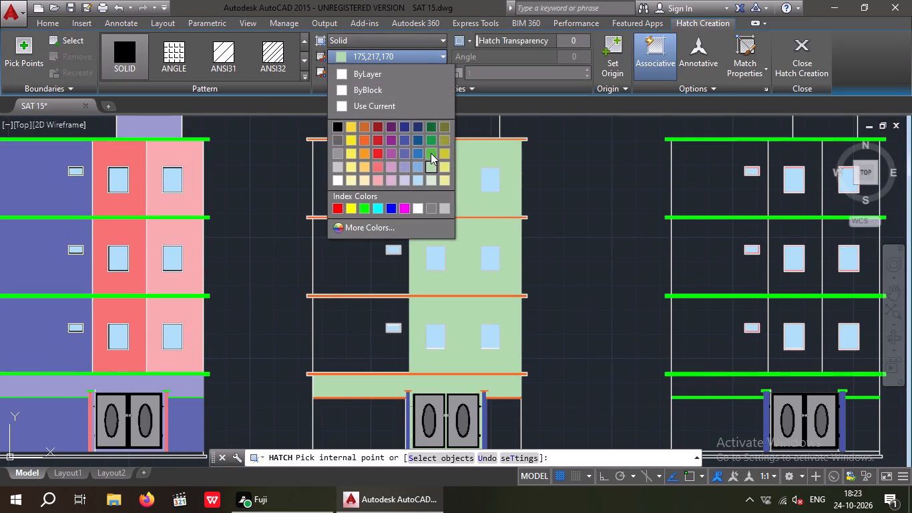
click(431, 153)
click(357, 193)
click(359, 254)
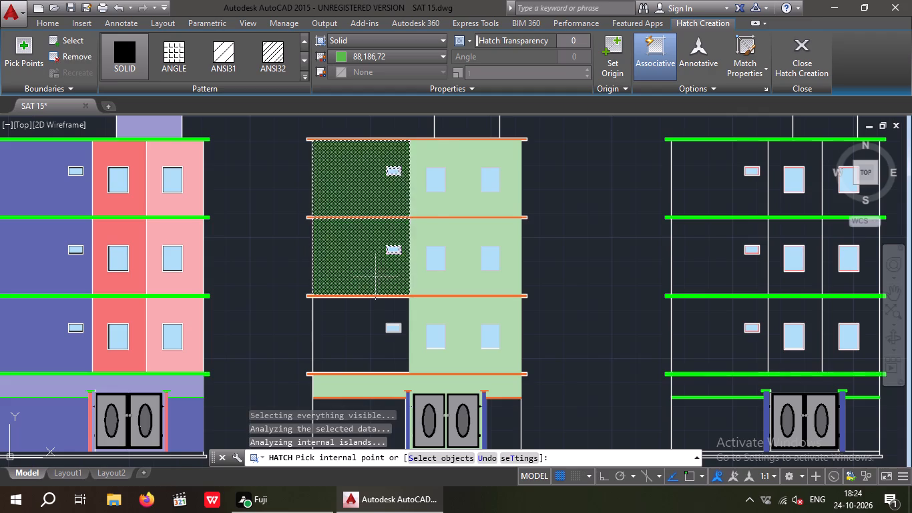
click(369, 319)
scroll(369, 294, down, 1)
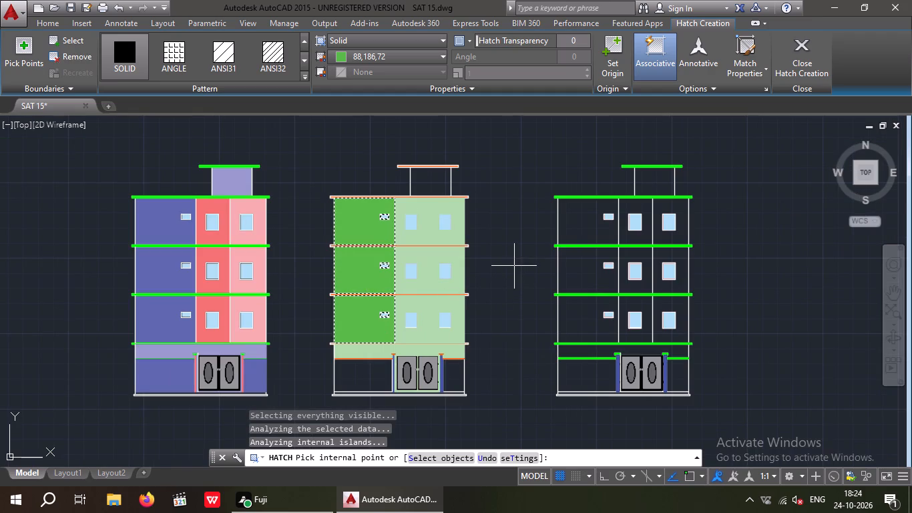
key(Escape)
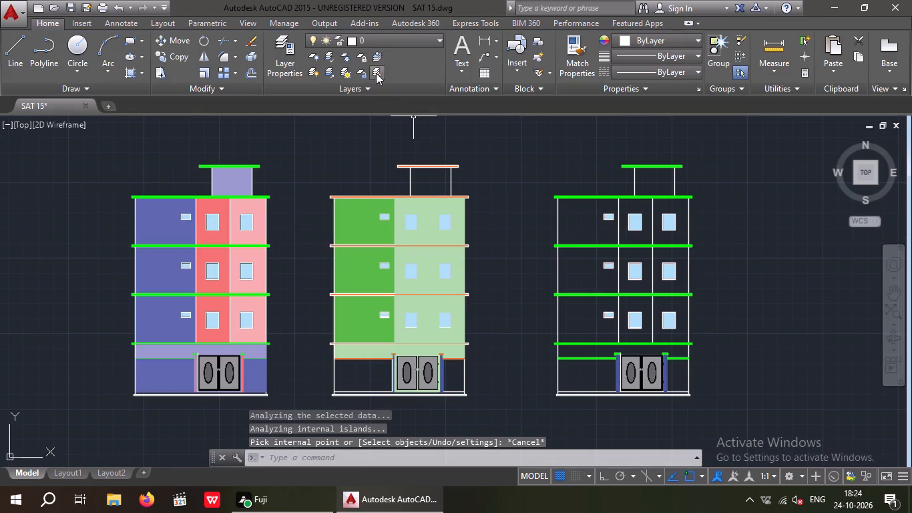
Fill the second elevation's rooftop room with solid hatch colour 19,155,72.
click(126, 69)
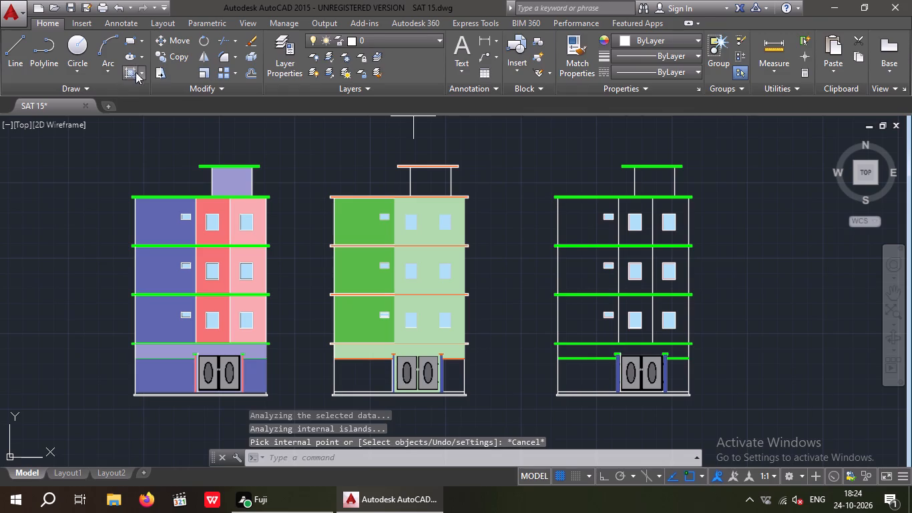
click(365, 53)
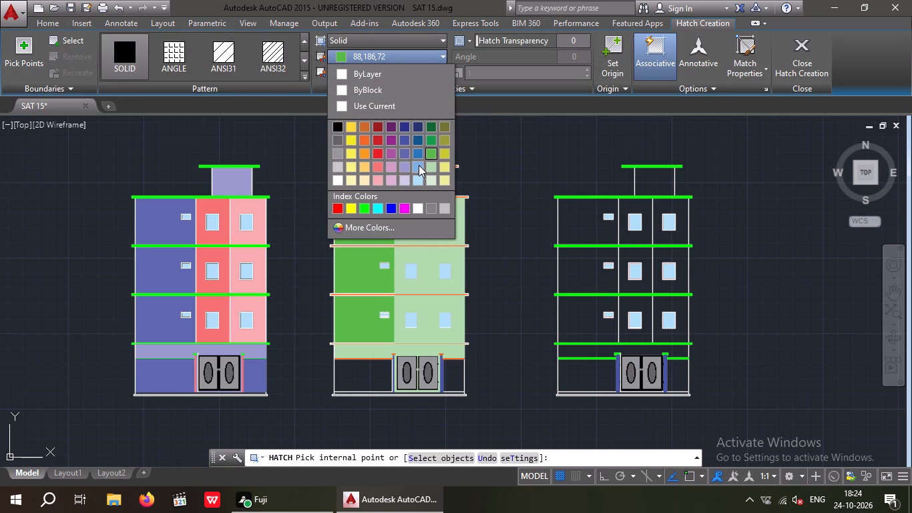
click(430, 142)
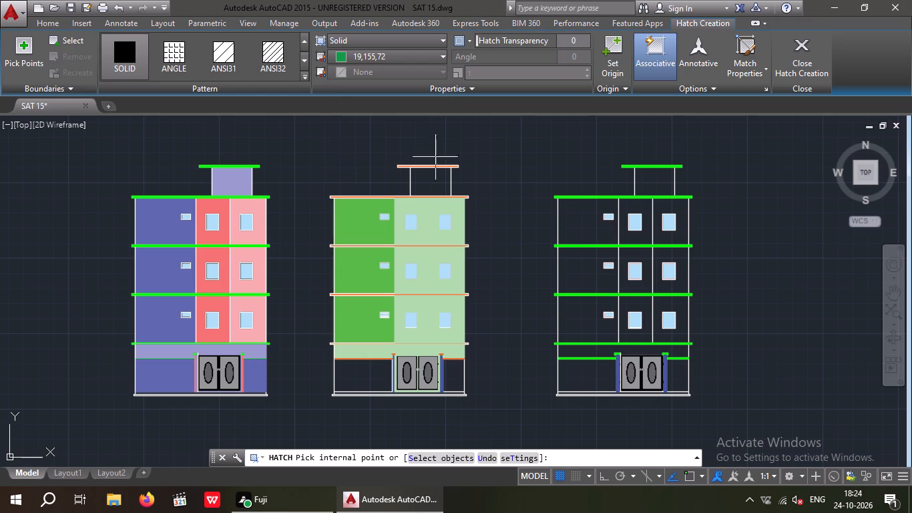
click(429, 176)
key(Escape)
Fill the ground-floor walls on both sides of the second elevation's entrance with solid hatch colour 152,152,204.
scroll(399, 139, down, 1)
middle_drag(389, 152, 373, 169)
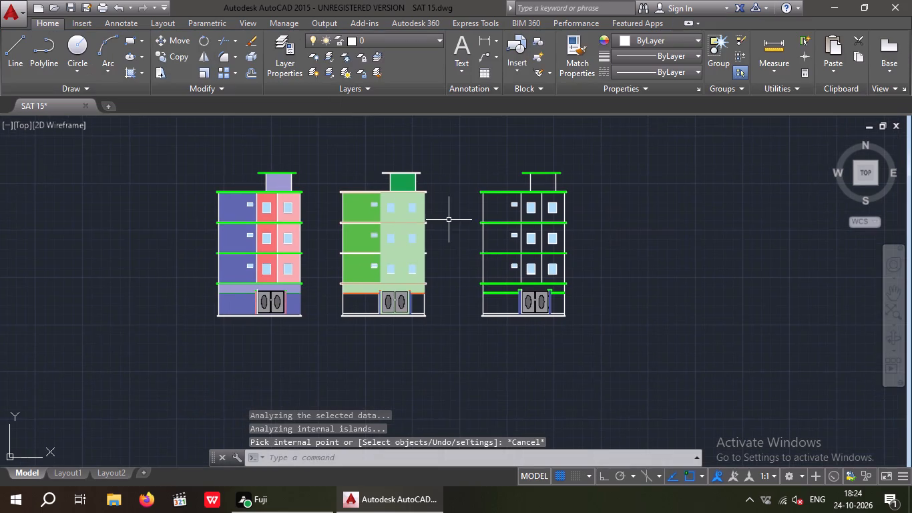
middle_drag(449, 211, 389, 247)
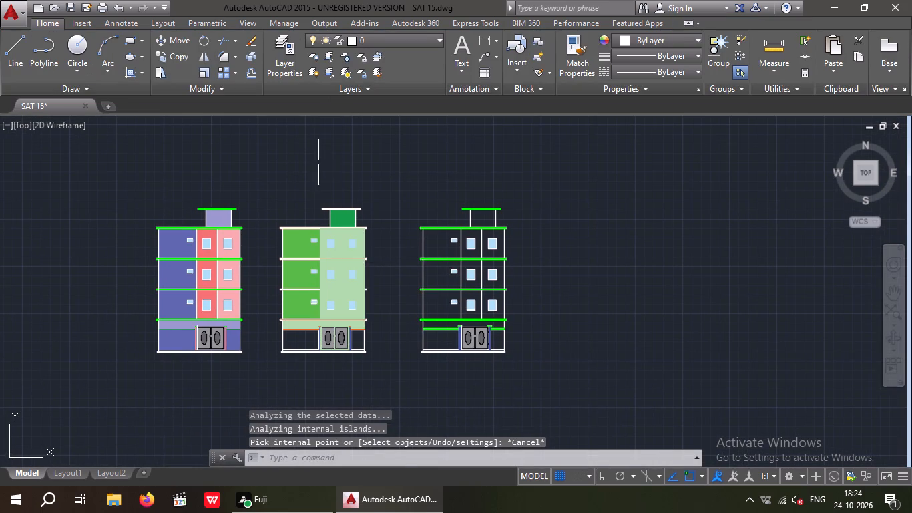
click(130, 72)
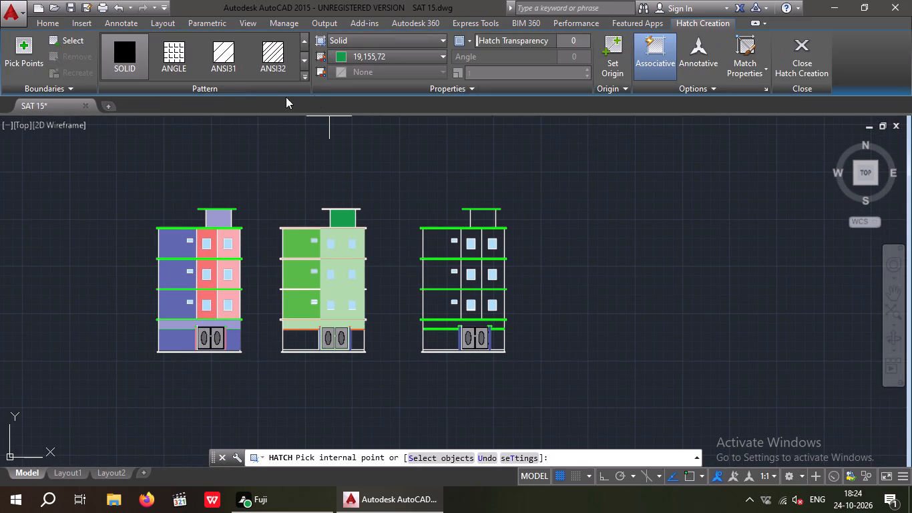
click(375, 57)
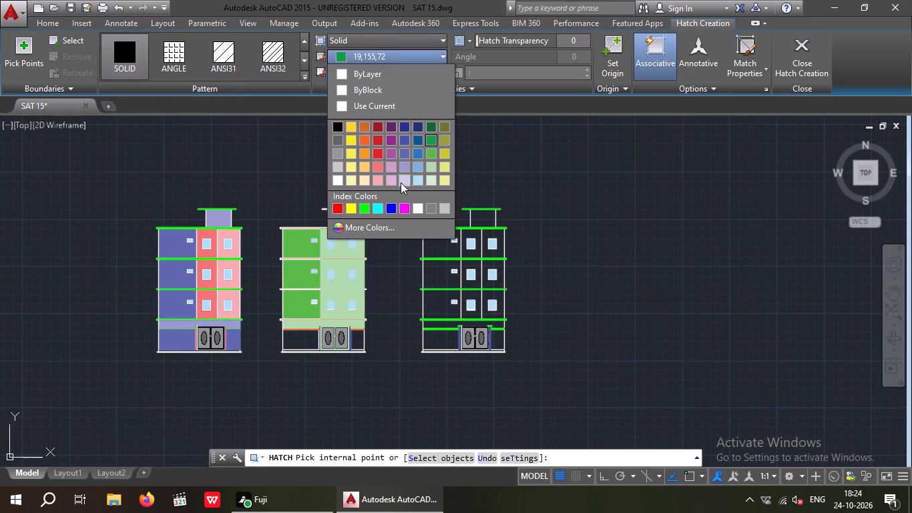
click(401, 168)
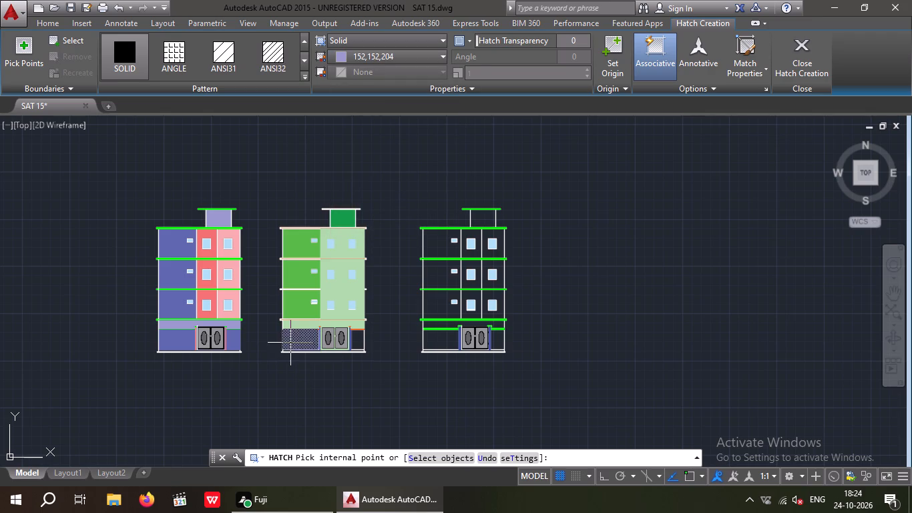
click(290, 343)
click(359, 341)
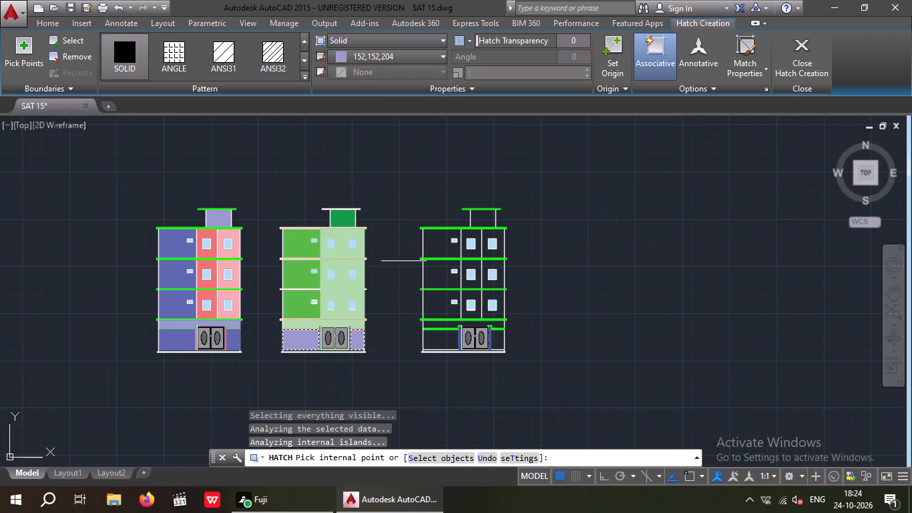
middle_drag(397, 268, 381, 307)
key(Escape)
key(Escape)
Move all three front elevations together to the empty area directly below the second and third floor plans.
scroll(375, 229, down, 1)
middle_drag(375, 234, 373, 243)
middle_drag(367, 260, 399, 236)
middle_drag(420, 238, 456, 216)
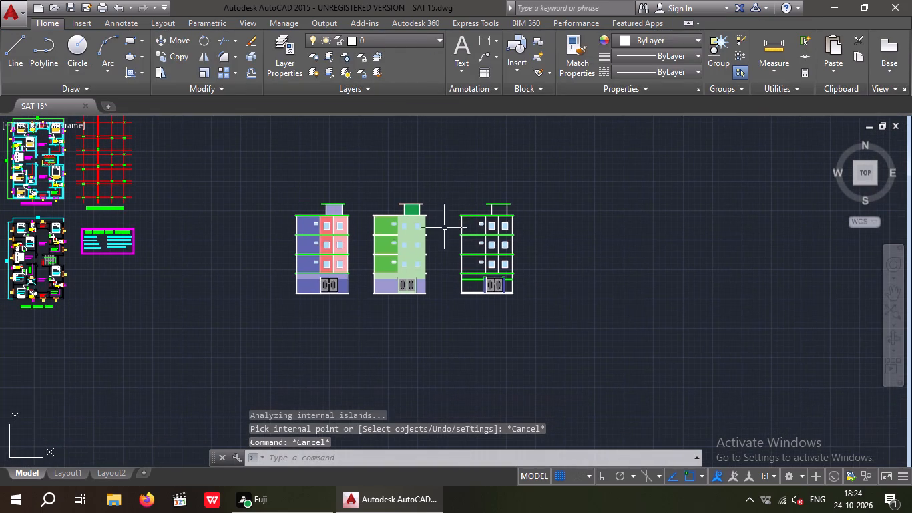
middle_drag(397, 279, 428, 281)
middle_drag(369, 296, 389, 307)
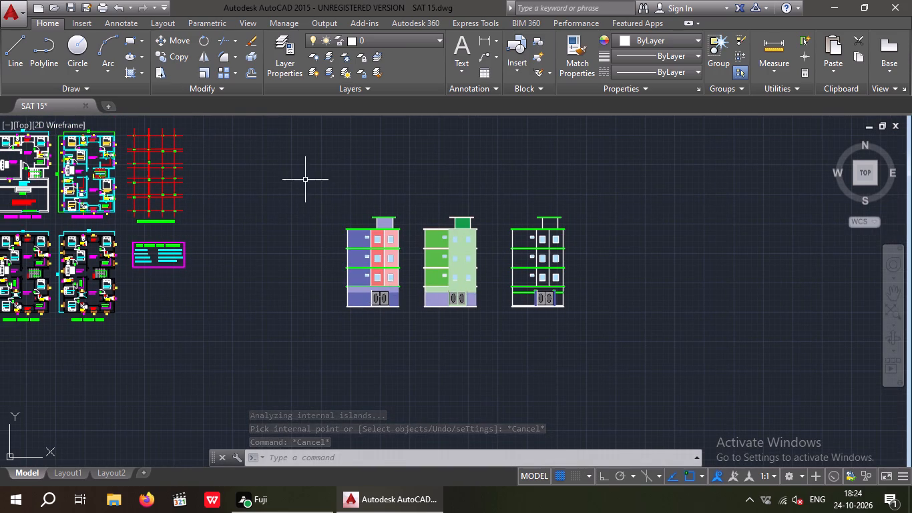
drag(306, 180, 349, 212)
click(627, 355)
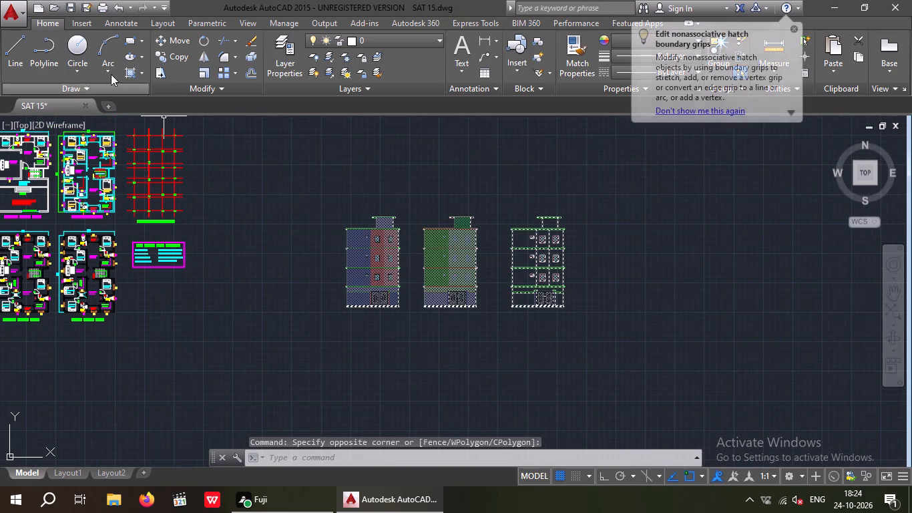
click(159, 44)
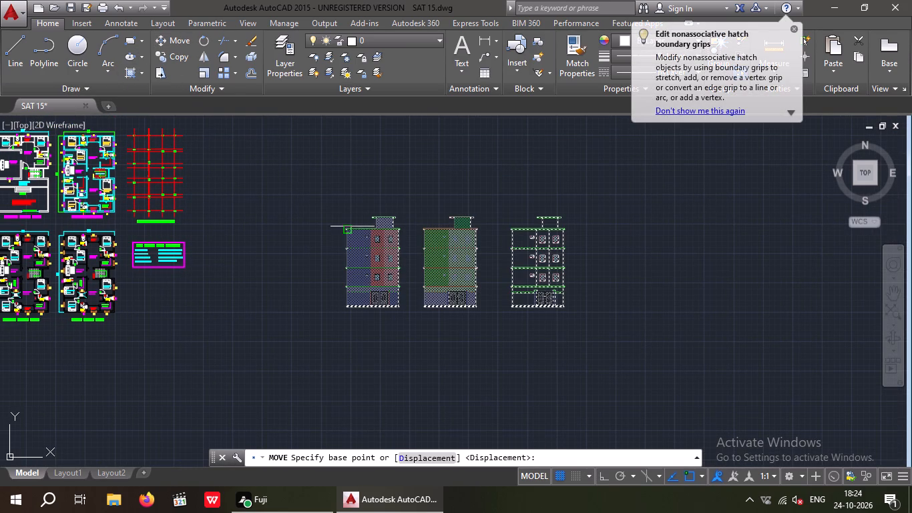
drag(344, 230, 319, 242)
middle_drag(275, 261, 505, 172)
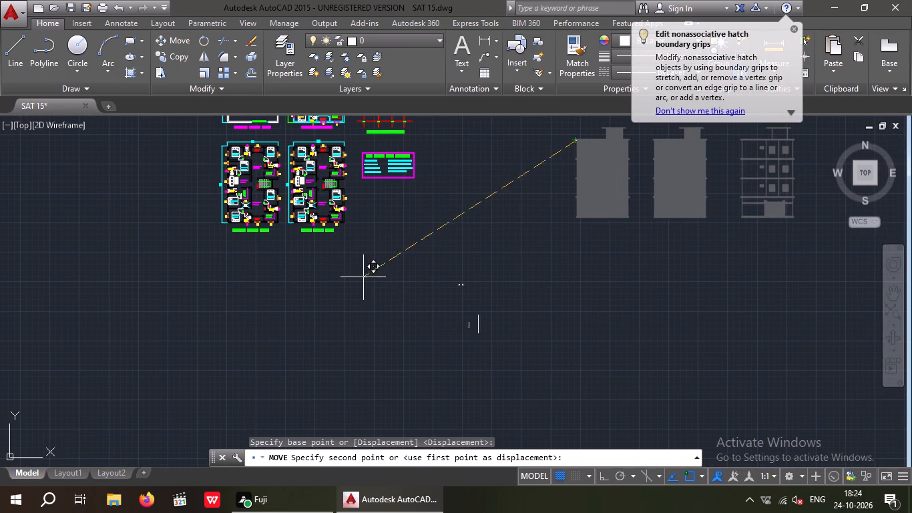
click(227, 268)
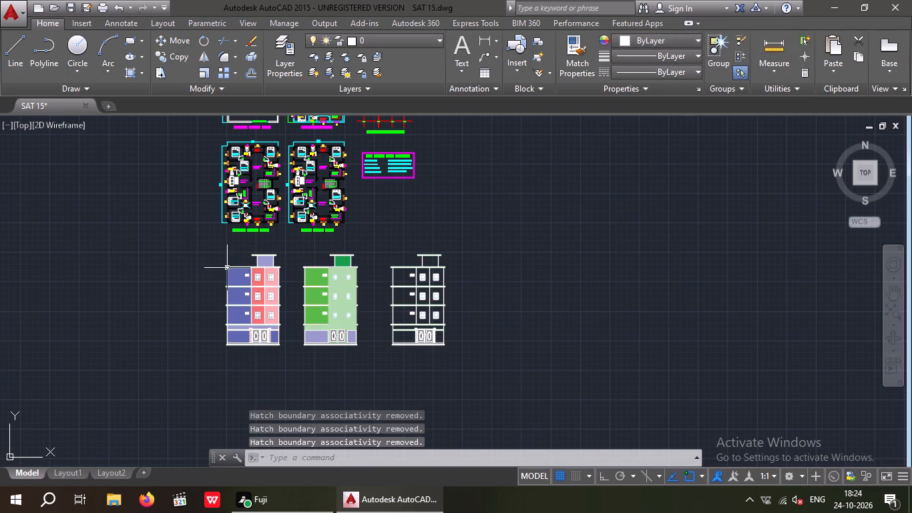
Examine how the relocated elevations line up with the floor plans, grid layout and specifications box above them.
middle_drag(363, 252, 376, 250)
scroll(388, 230, down, 2)
middle_drag(387, 234, 376, 248)
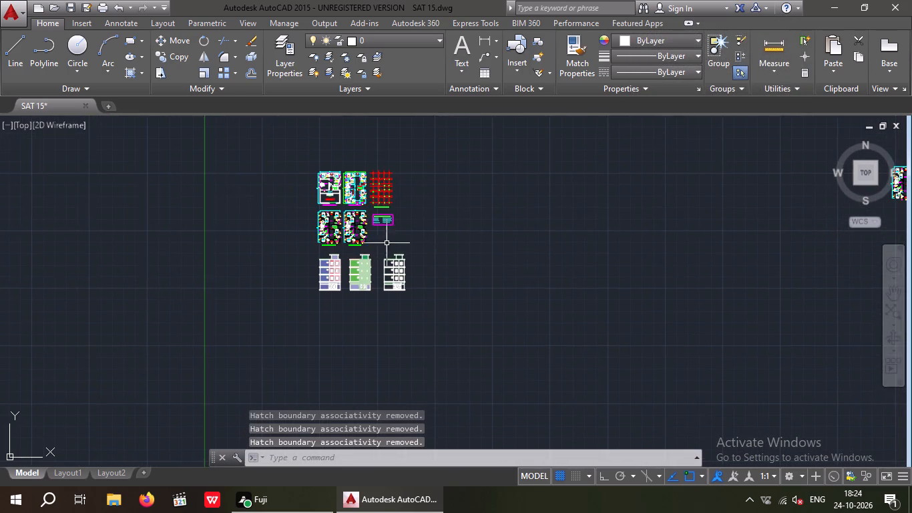
scroll(383, 240, up, 1)
middle_drag(385, 243, 395, 216)
middle_drag(362, 290, 354, 333)
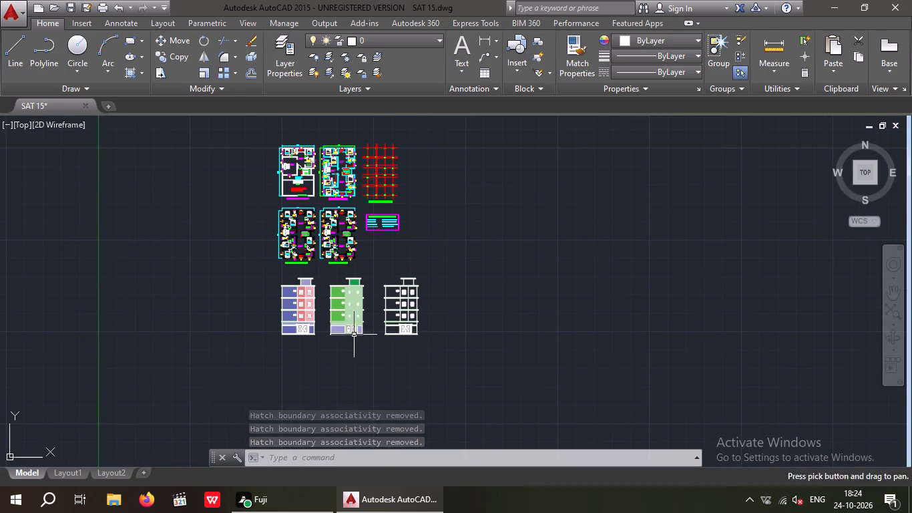
middle_drag(334, 323, 332, 342)
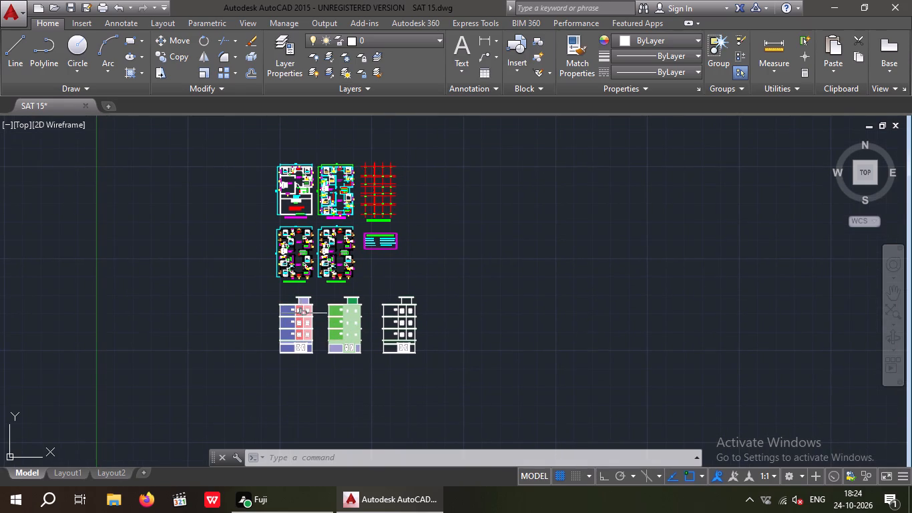
middle_drag(299, 326, 304, 322)
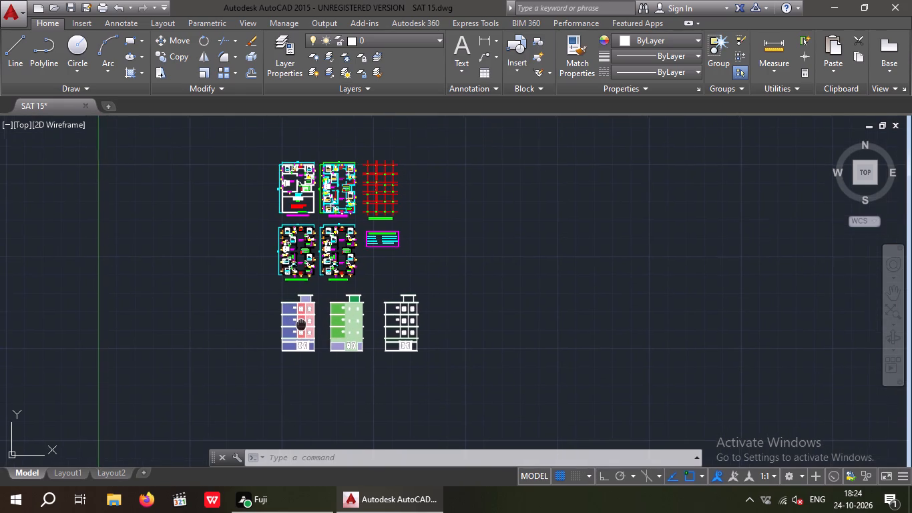
middle_drag(304, 322, 319, 312)
Move the uncoloured third elevation closer to the green second elevation.
scroll(315, 344, up, 2)
middle_drag(354, 346, 248, 355)
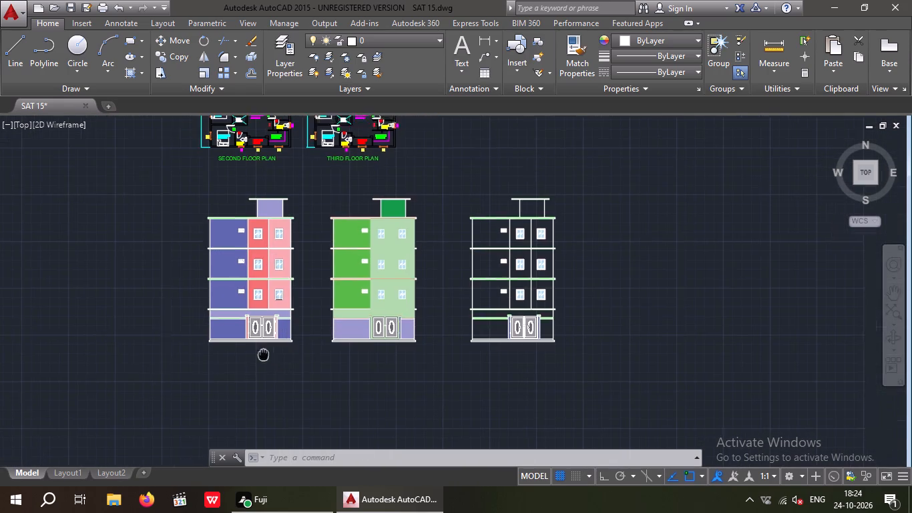
middle_drag(248, 355, 164, 361)
drag(335, 166, 383, 177)
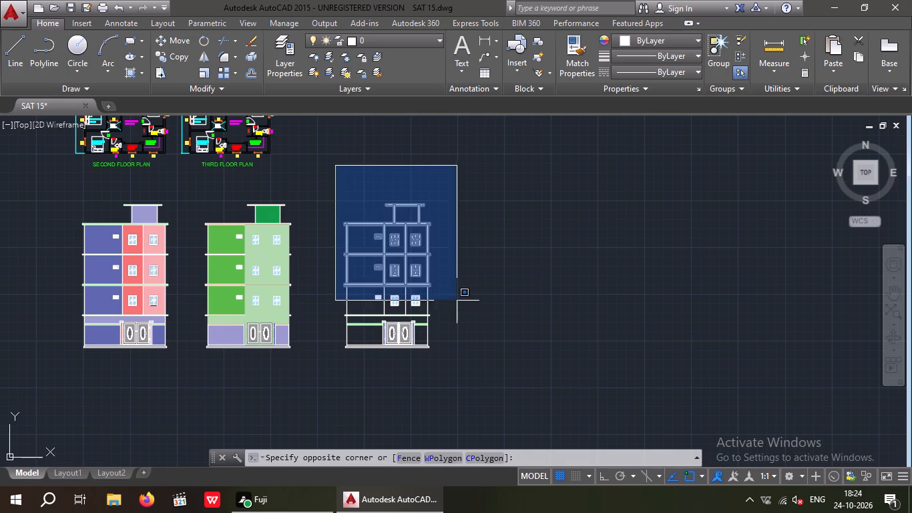
click(451, 358)
scroll(380, 312, down, 2)
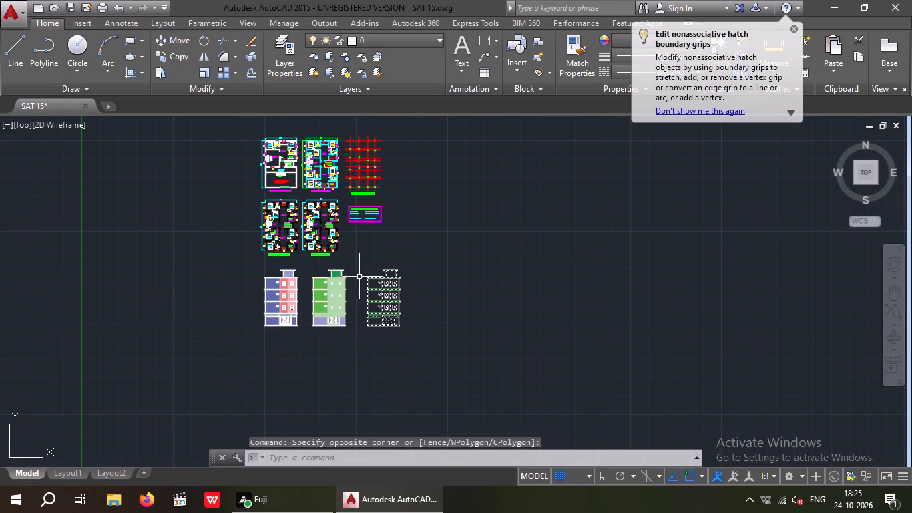
click(181, 39)
scroll(375, 273, up, 1)
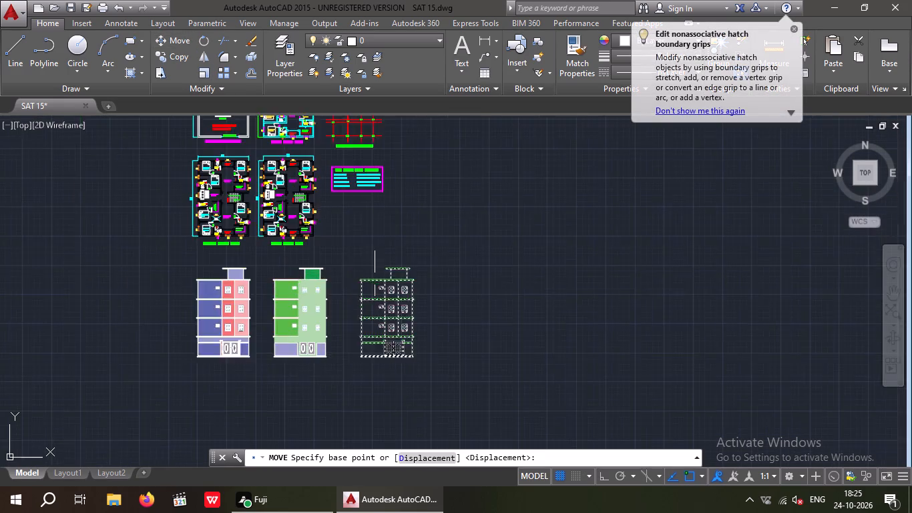
scroll(375, 273, up, 2)
drag(338, 293, 294, 296)
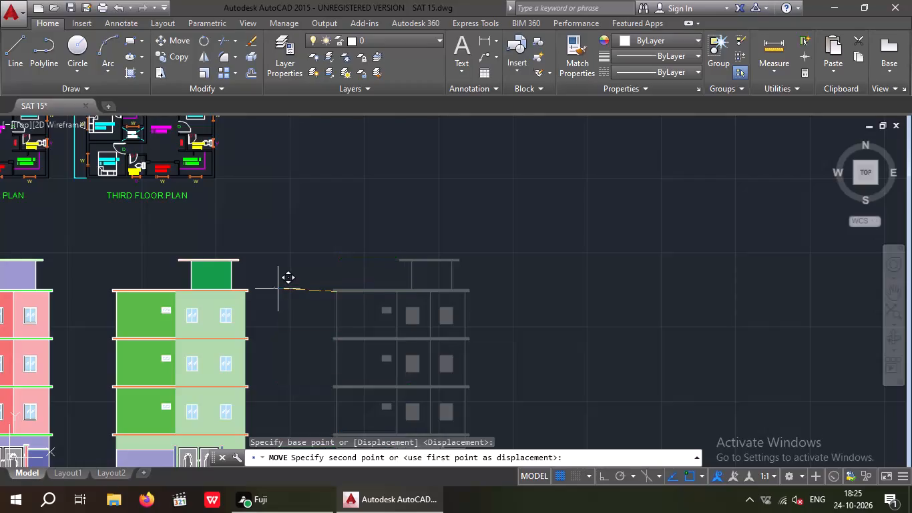
click(287, 289)
Move the green second elevation closer to the blue-and-red first elevation, leaving a narrow gap between them.
scroll(296, 256, down, 1)
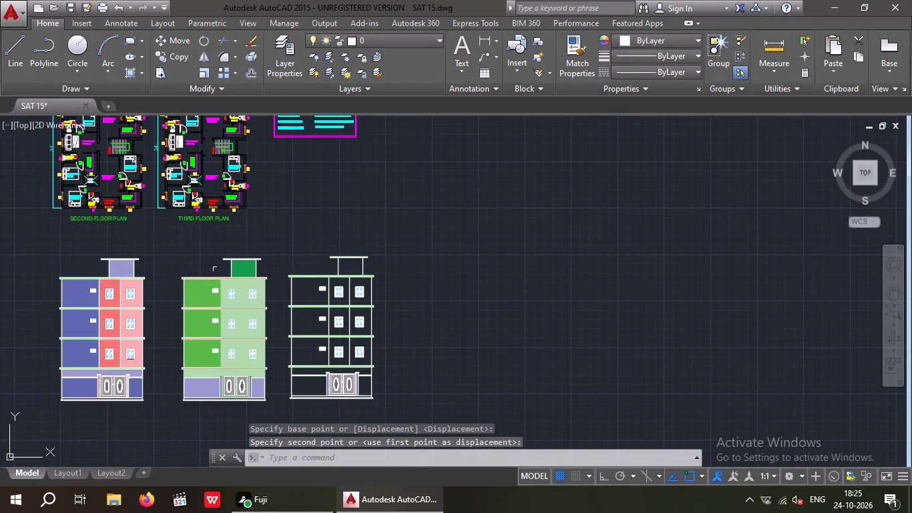
drag(157, 250, 214, 257)
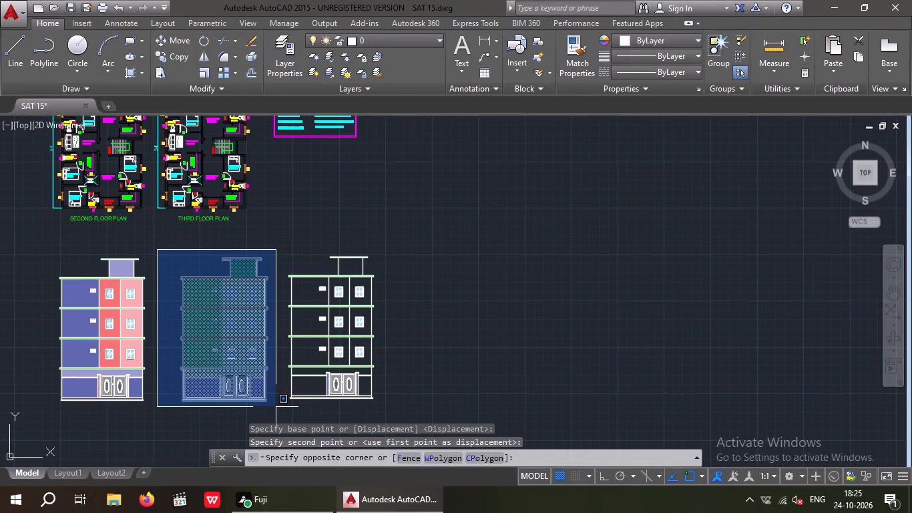
click(276, 407)
middle_drag(317, 224, 387, 203)
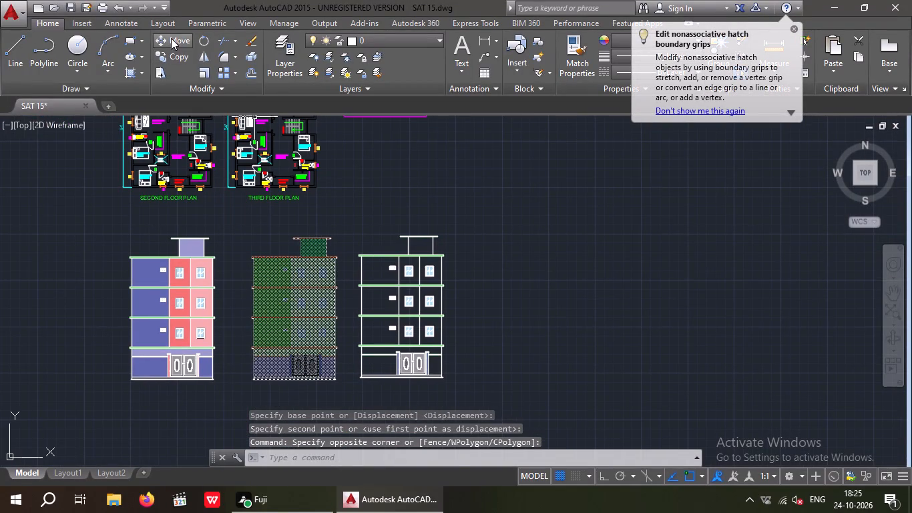
click(172, 38)
scroll(252, 265, up, 2)
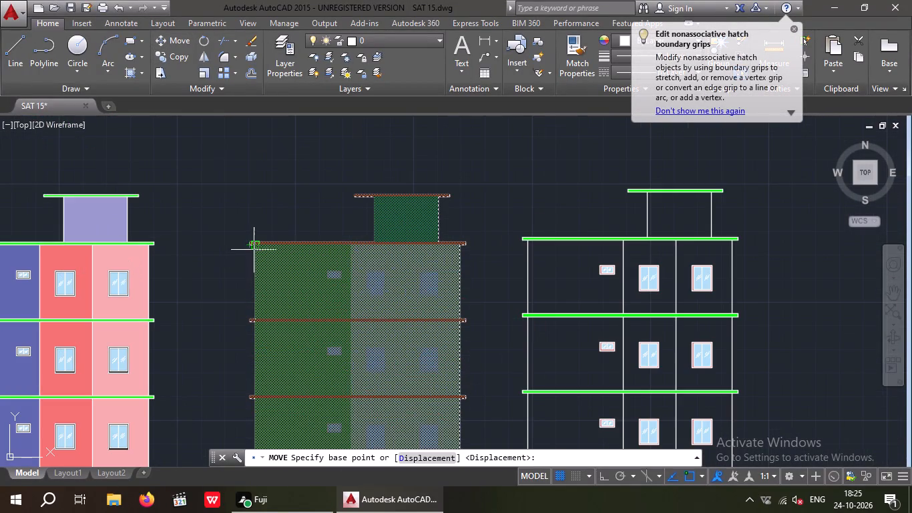
drag(254, 250, 242, 253)
click(194, 251)
Move the uncoloured third elevation beside the green second elevation so the three elevations are about evenly spaced.
scroll(211, 244, down, 2)
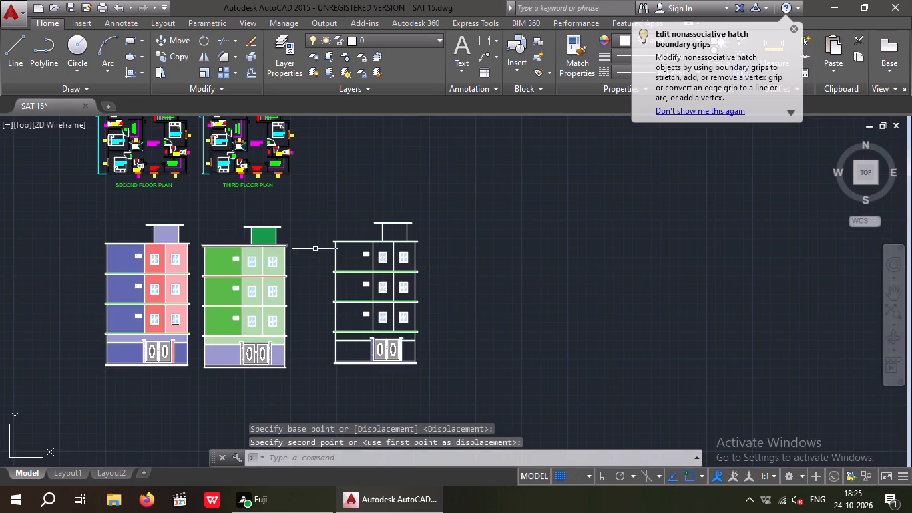
drag(322, 206, 327, 230)
click(447, 390)
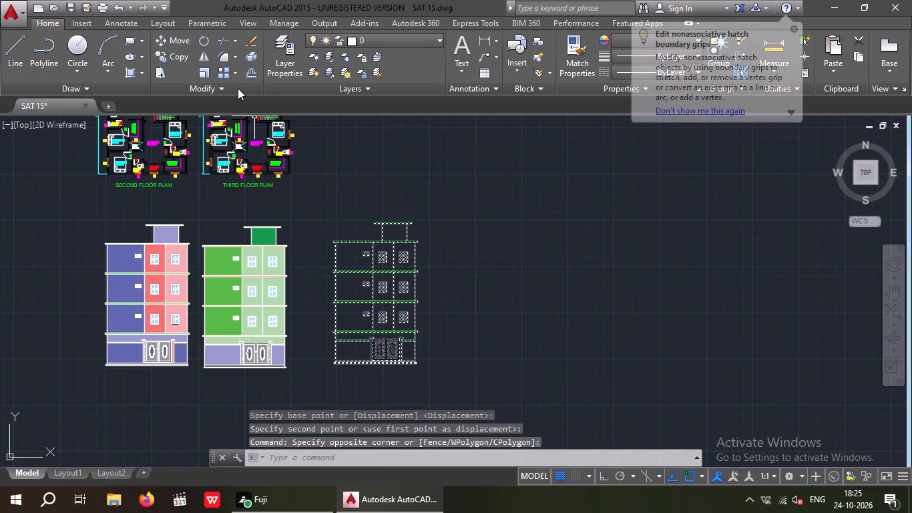
click(170, 44)
scroll(349, 250, up, 2)
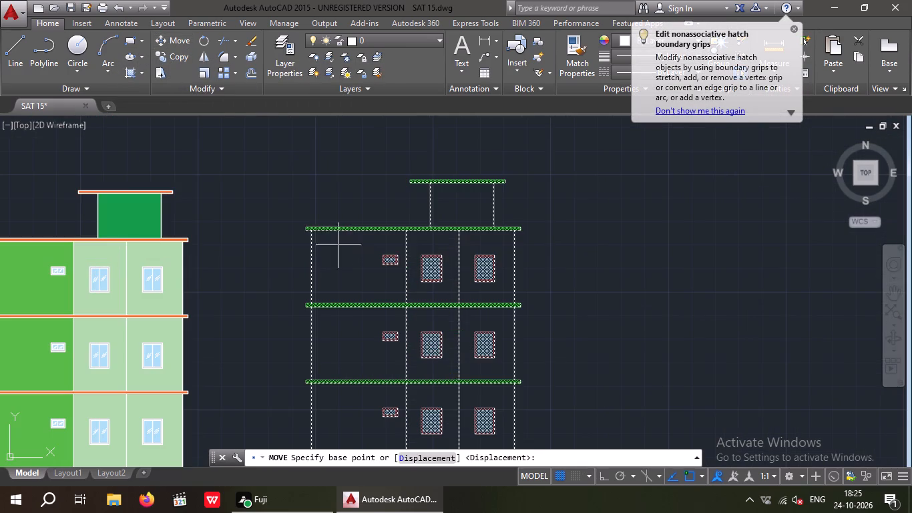
drag(308, 232, 302, 233)
click(234, 244)
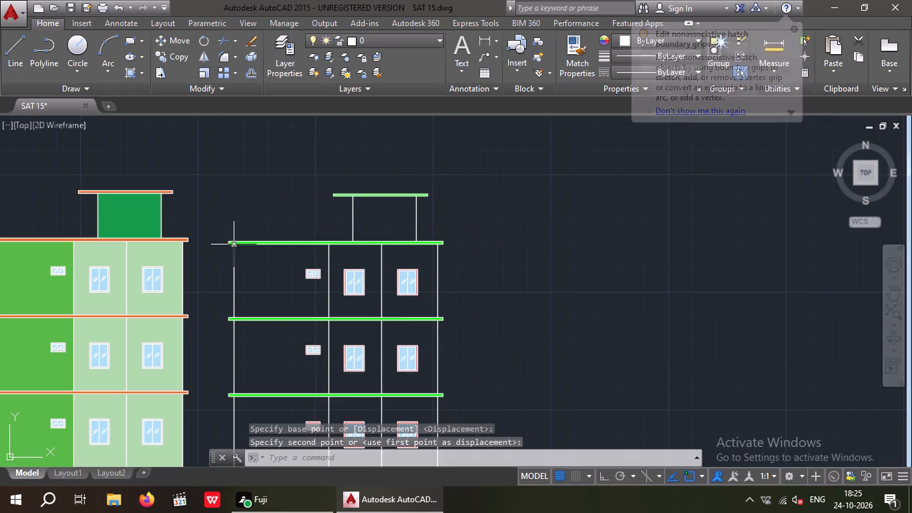
scroll(252, 218, down, 2)
key(Escape)
Add the multiline text "FRONT ELEVATION" with a 20" text height below the row of elevations.
middle_drag(398, 287, 453, 235)
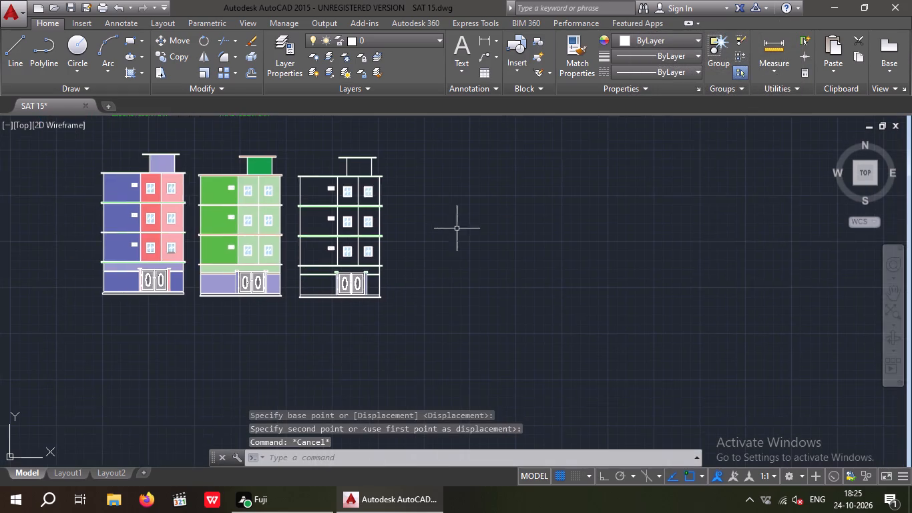
scroll(458, 227, down, 1)
click(465, 57)
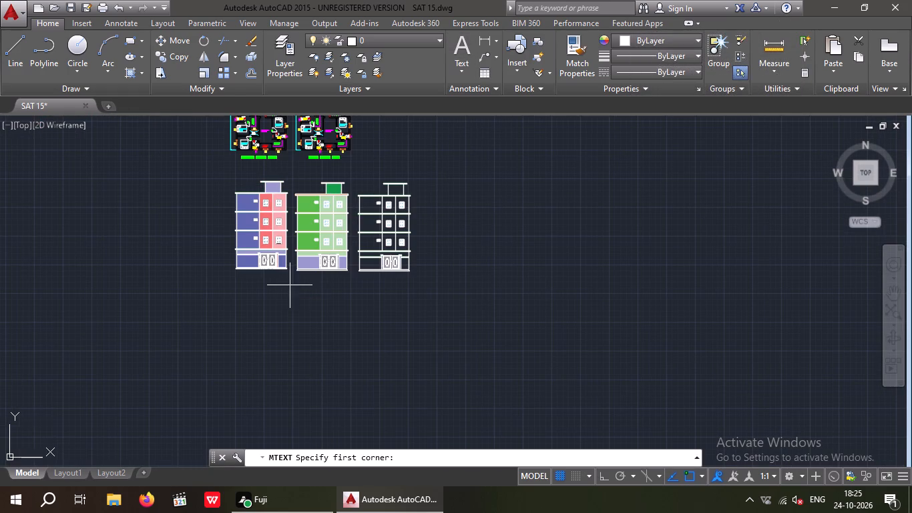
scroll(290, 285, up, 2)
drag(218, 276, 228, 315)
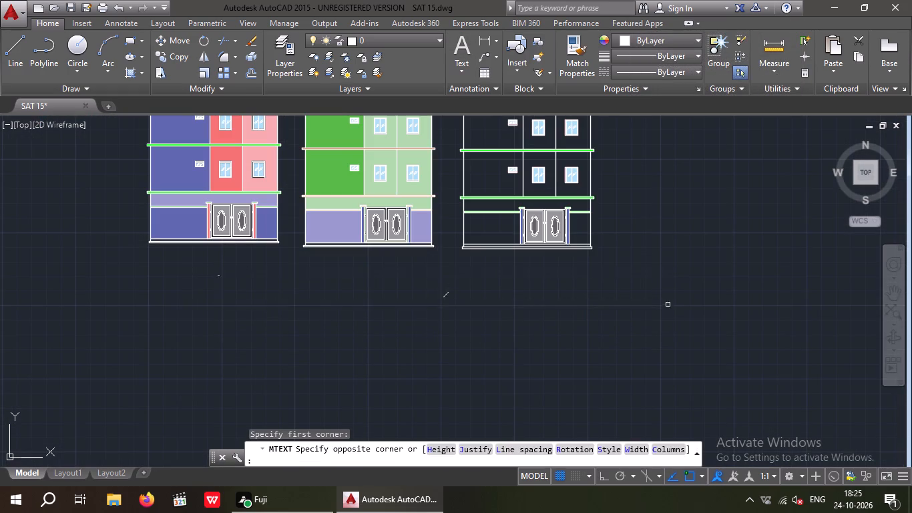
click(667, 307)
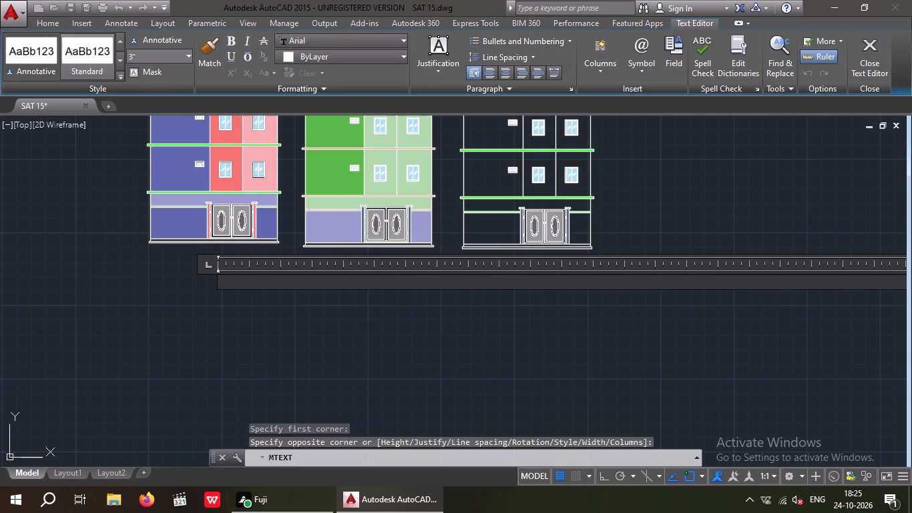
click(156, 59)
text(20)
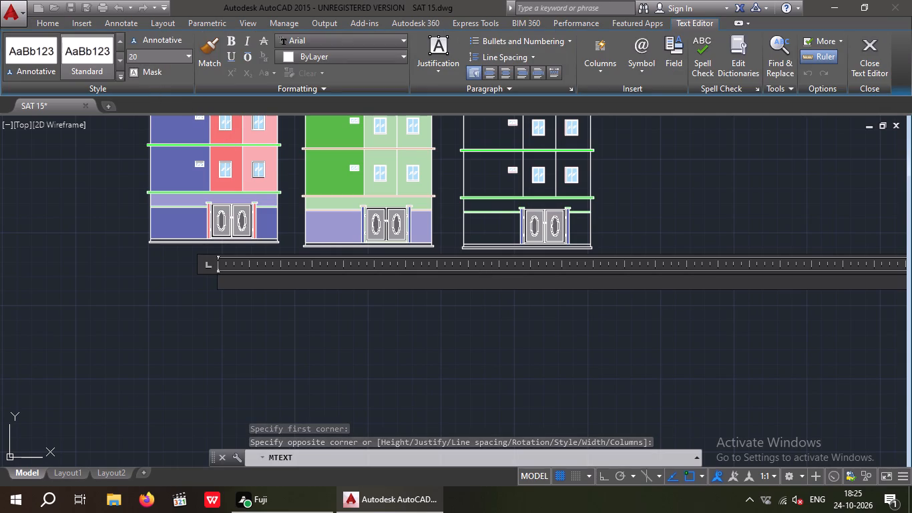
key(shift+quotedbl)
key(Return)
text(FRO)
key(n)
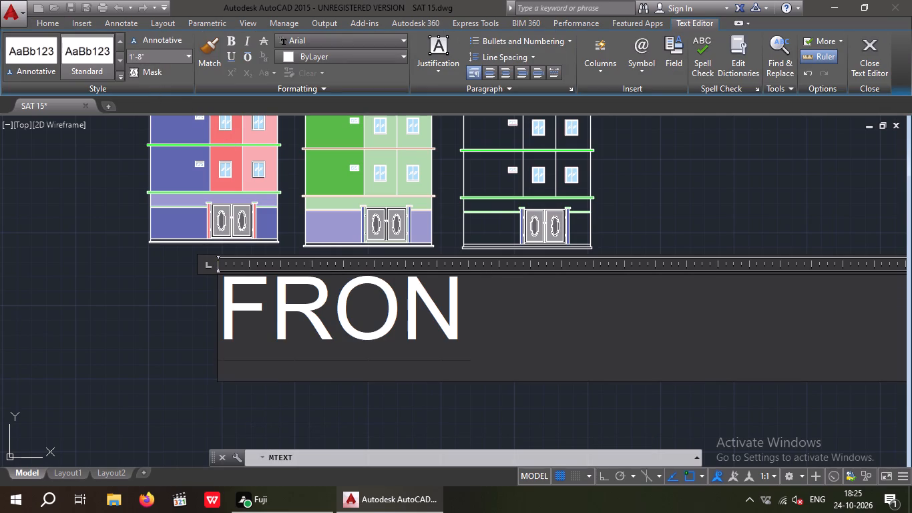
text(T)
key(space)
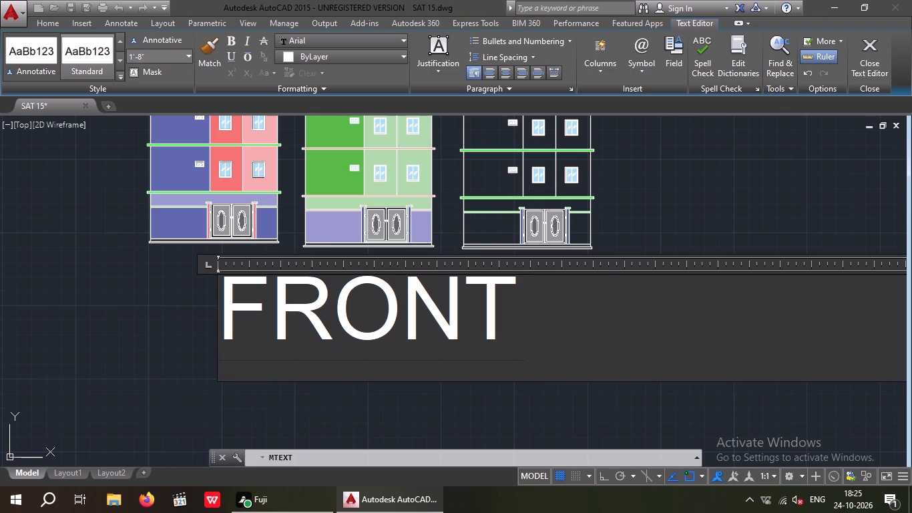
text(ELEVATIO)
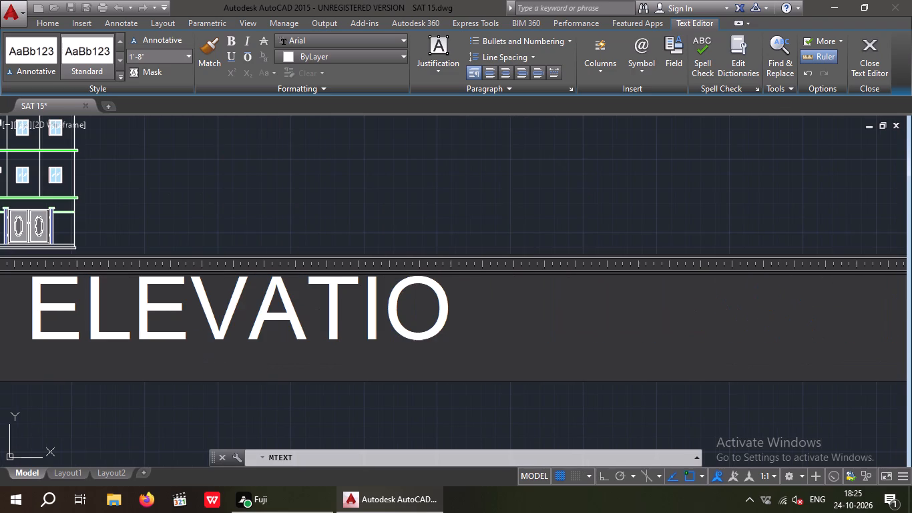
key(n)
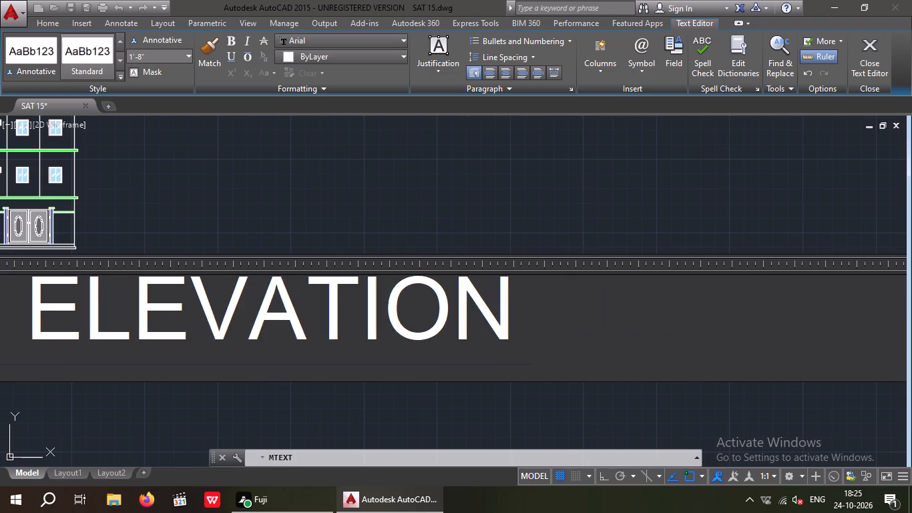
click(439, 194)
Move the "FRONT ELEVATION" caption so it sits below the green second elevation.
scroll(444, 216, down, 2)
scroll(182, 281, up, 2)
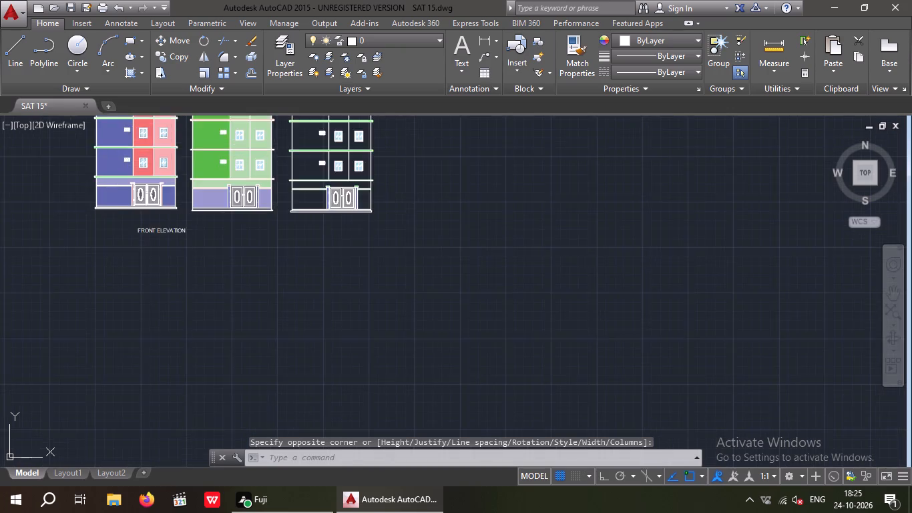
drag(204, 276, 179, 259)
click(106, 192)
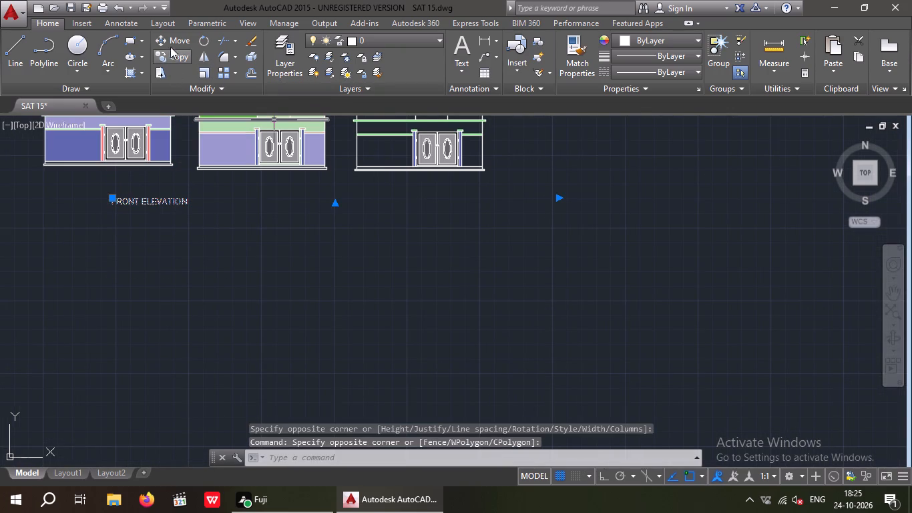
click(170, 43)
drag(108, 206, 114, 206)
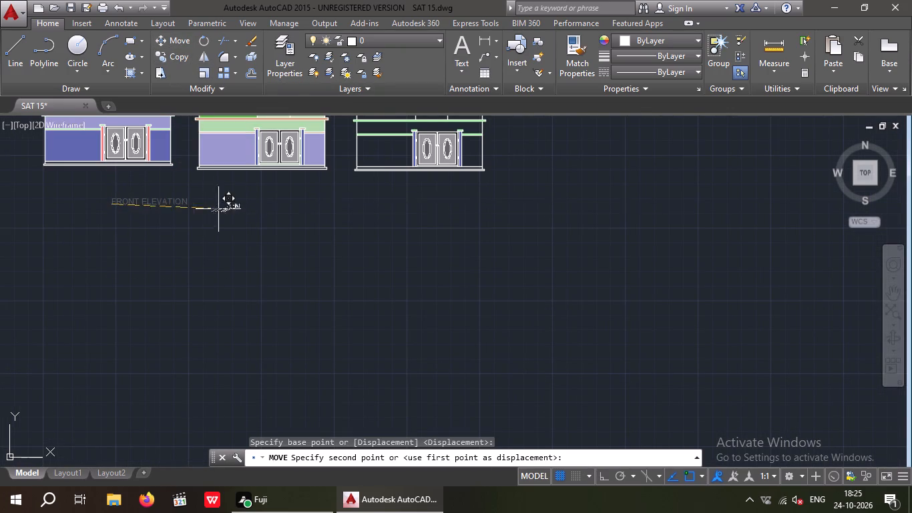
click(223, 203)
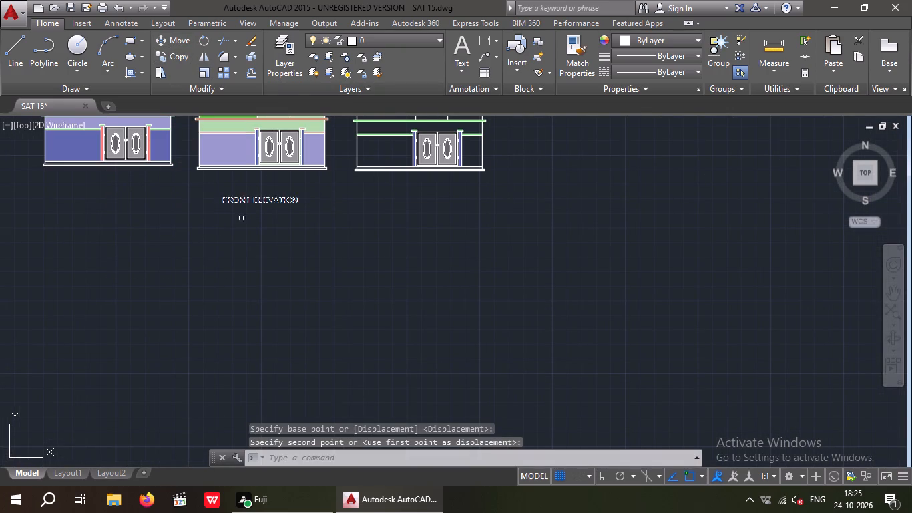
Extend the caption below the elevations to read "FRONT ELEVATION IN DIFFERNT COLOR".
click(260, 198)
double_click(257, 202)
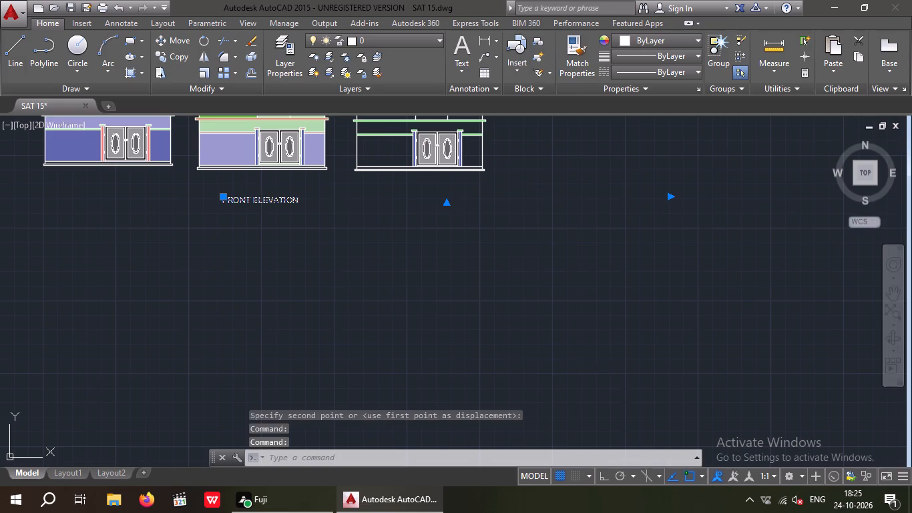
click(309, 198)
key(space)
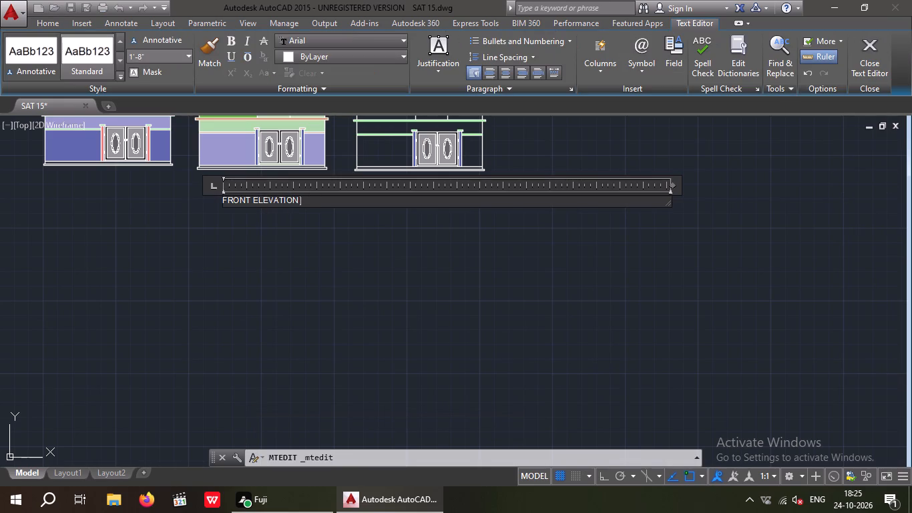
text(IN DIFFE)
key(r)
text(NT)
key(space)
key(c)
text(OLO)
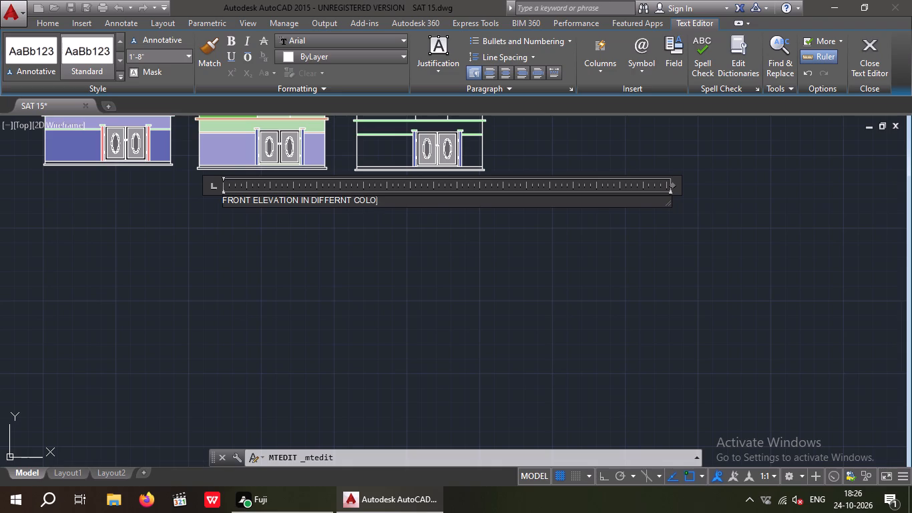
key(r)
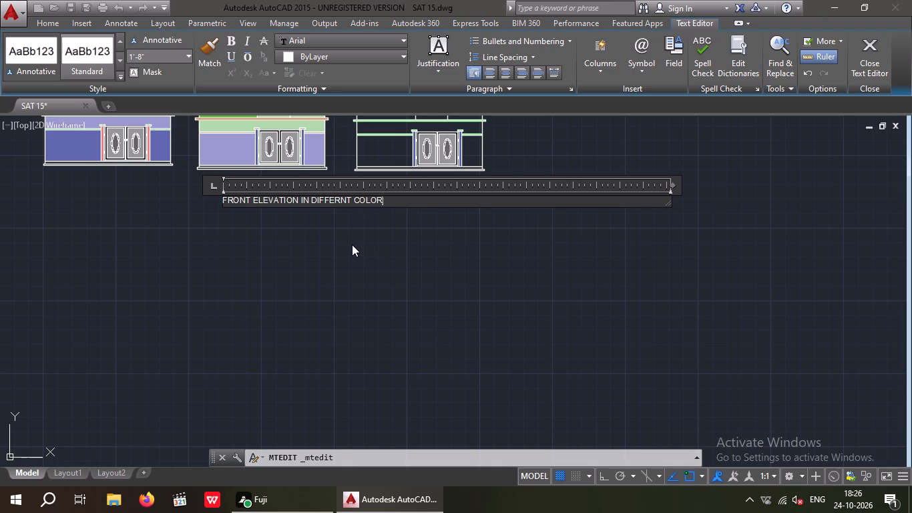
click(352, 244)
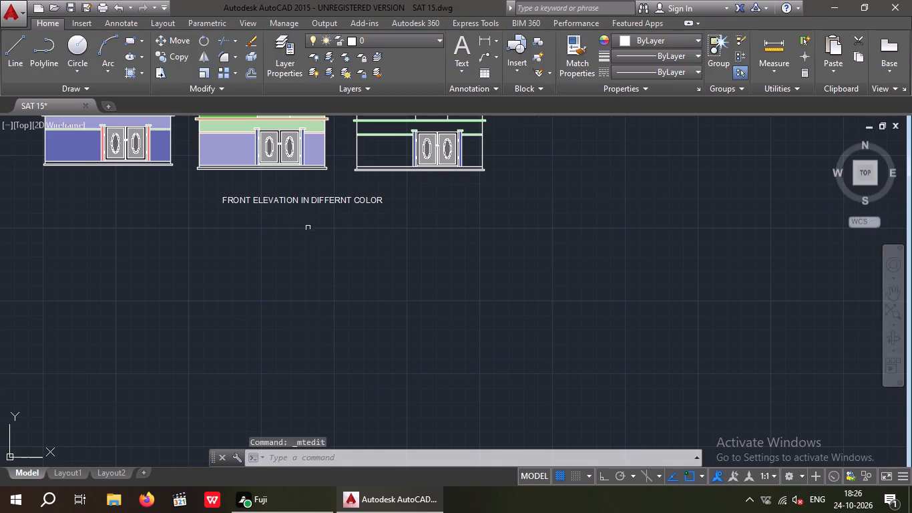
Move the extended caption slightly towards the blue-and-red elevation, starting it just below the gap between the first two elevations.
drag(301, 230, 246, 225)
click(202, 188)
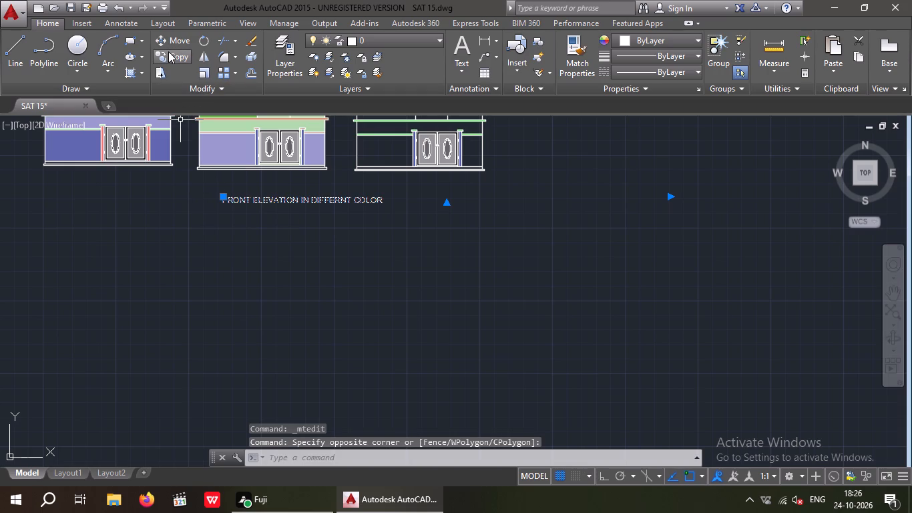
click(172, 41)
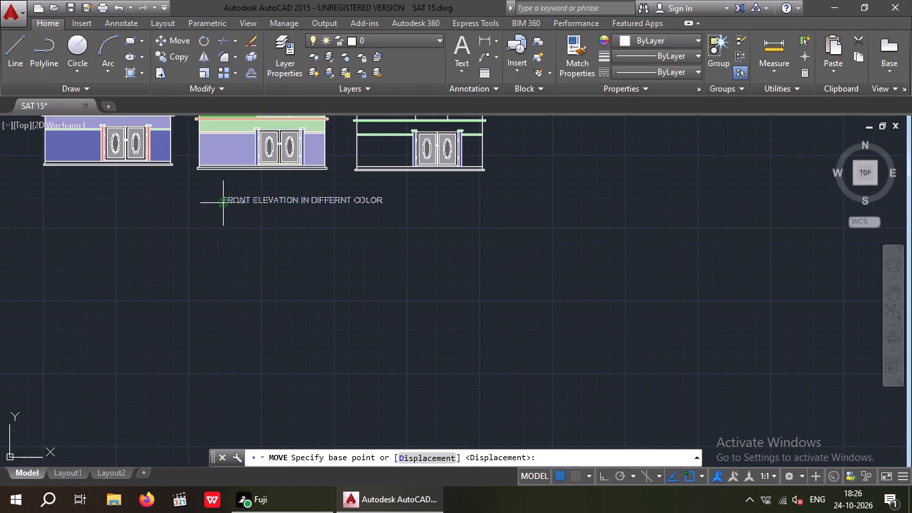
drag(222, 206, 203, 211)
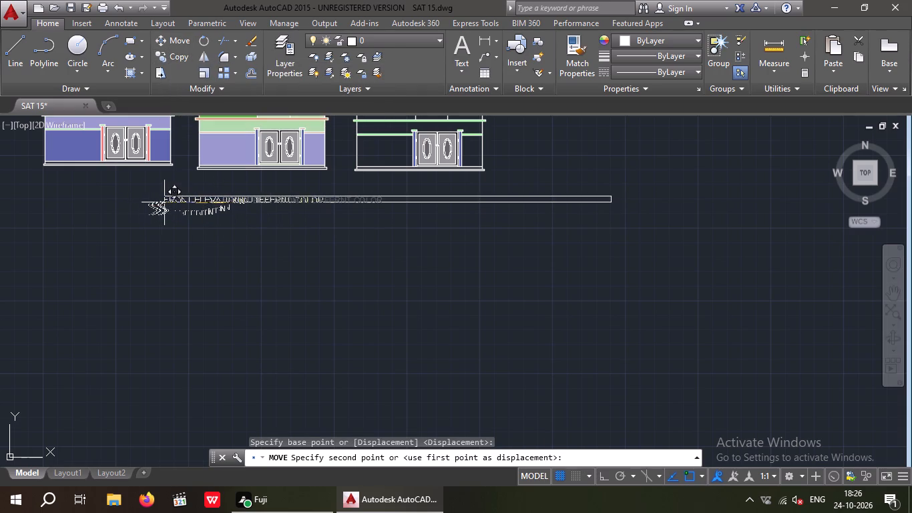
click(175, 204)
Change the colour of the "FRONT ELEVATION IN DIFFERNT COLOR" caption to green.
drag(233, 224, 203, 214)
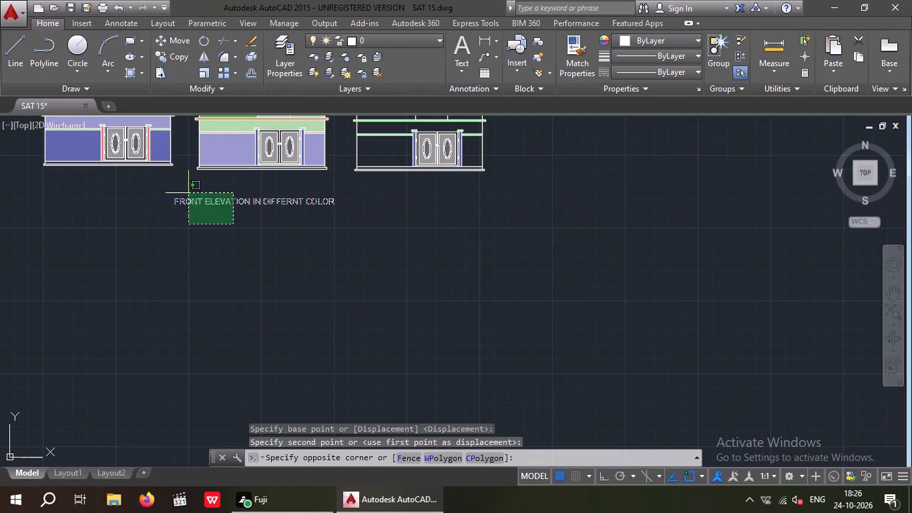
click(188, 192)
click(640, 41)
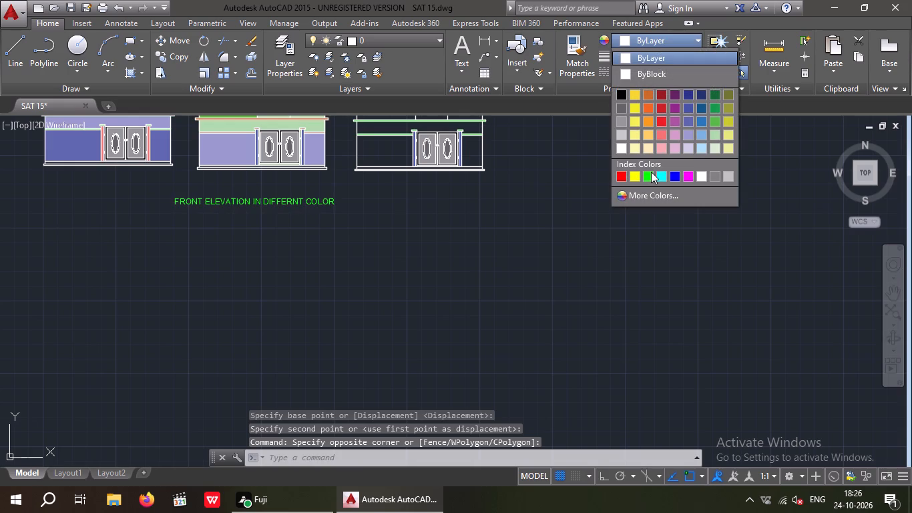
click(651, 172)
key(Escape)
Move all three elevations and their caption up together, closer to the second and third floor plan captions.
scroll(451, 268, down, 1)
middle_drag(451, 268, 437, 343)
middle_drag(507, 275, 487, 345)
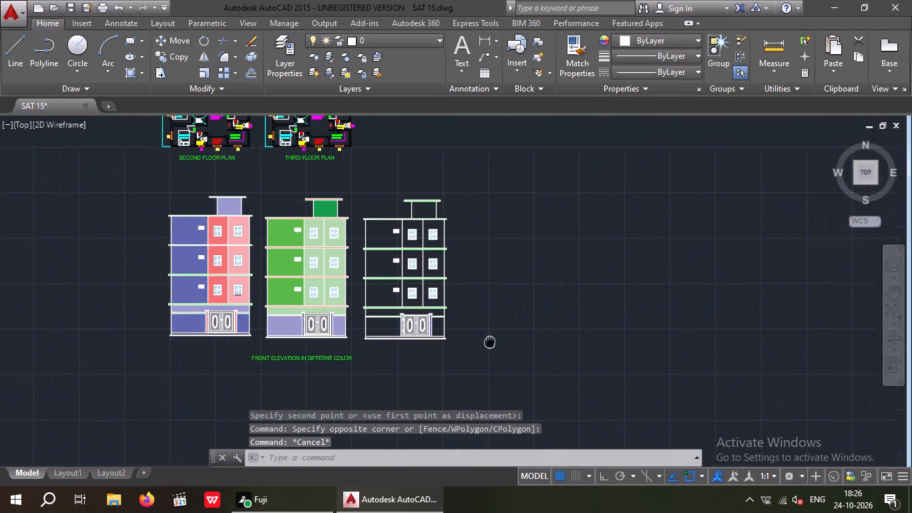
middle_drag(487, 345, 475, 356)
scroll(485, 313, down, 1)
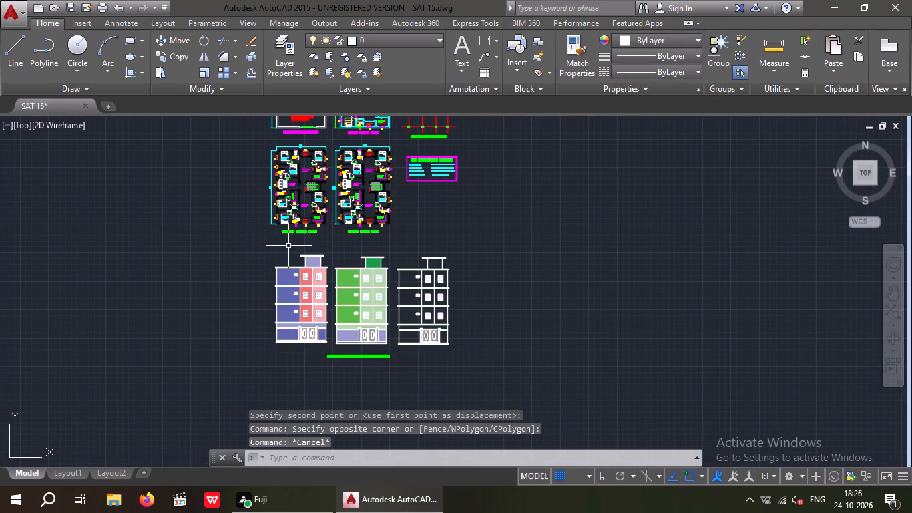
drag(273, 244, 291, 239)
click(509, 386)
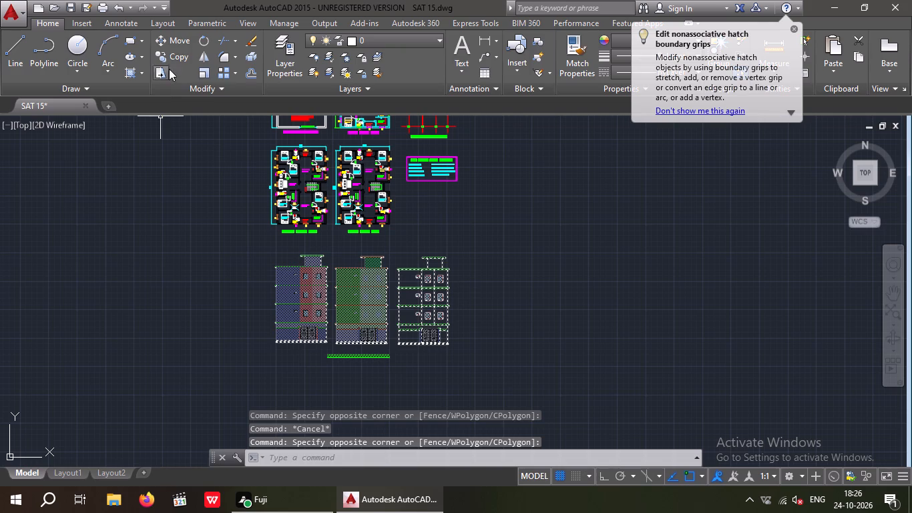
click(175, 41)
scroll(258, 279, up, 2)
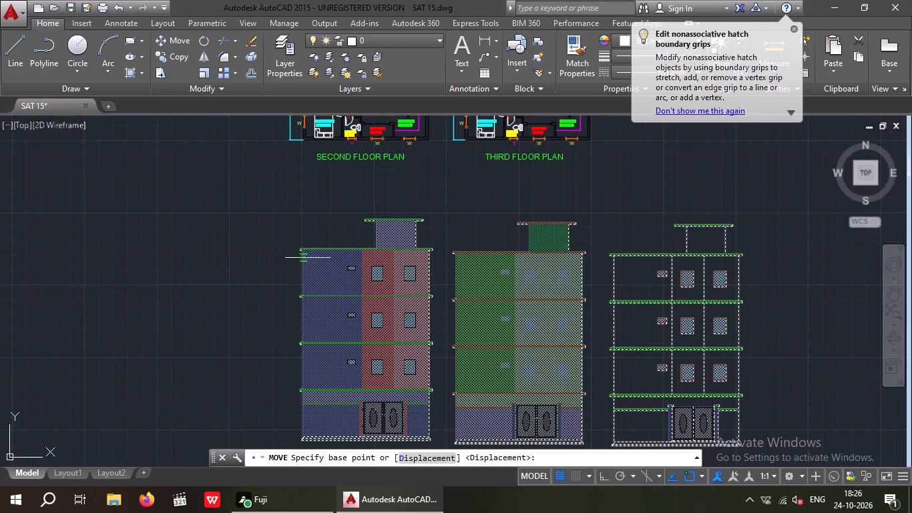
click(303, 252)
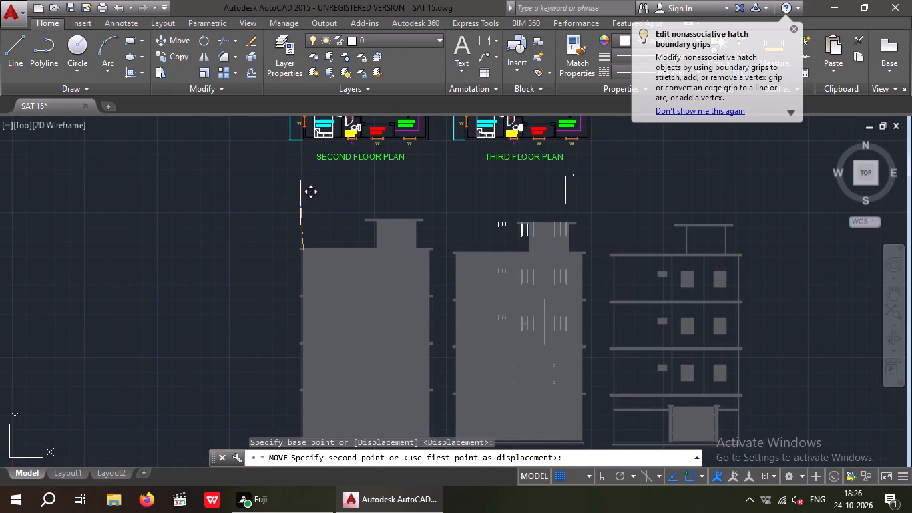
click(300, 214)
Hatch the three upper-storey wall panels in the rightmost bay of the uncoloured third elevation with solid colour 16,86,137.
scroll(300, 215, down, 1)
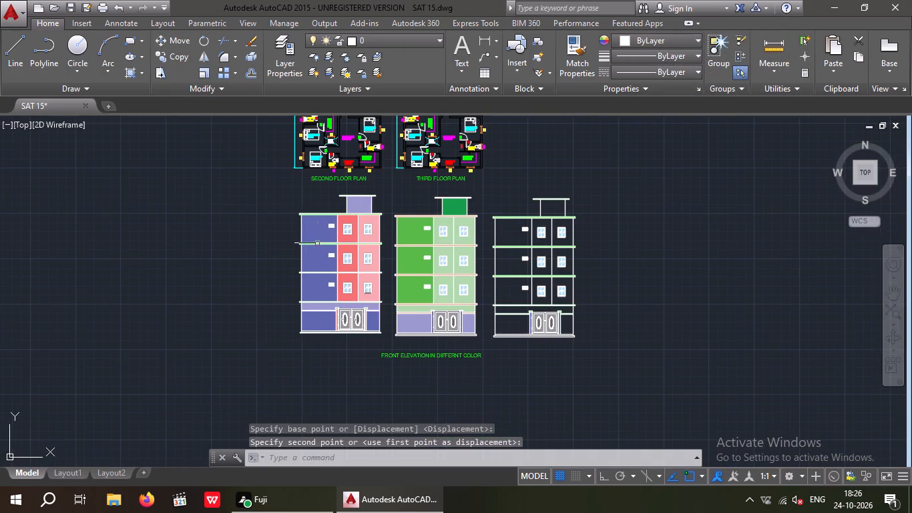
middle_drag(315, 246, 262, 263)
scroll(365, 248, down, 2)
middle_drag(409, 285, 399, 303)
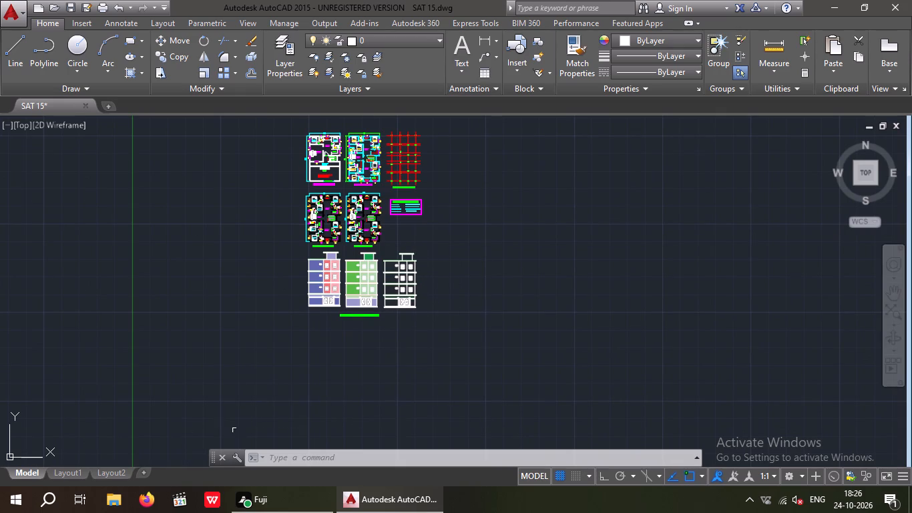
scroll(417, 283, up, 3)
middle_drag(367, 313, 332, 319)
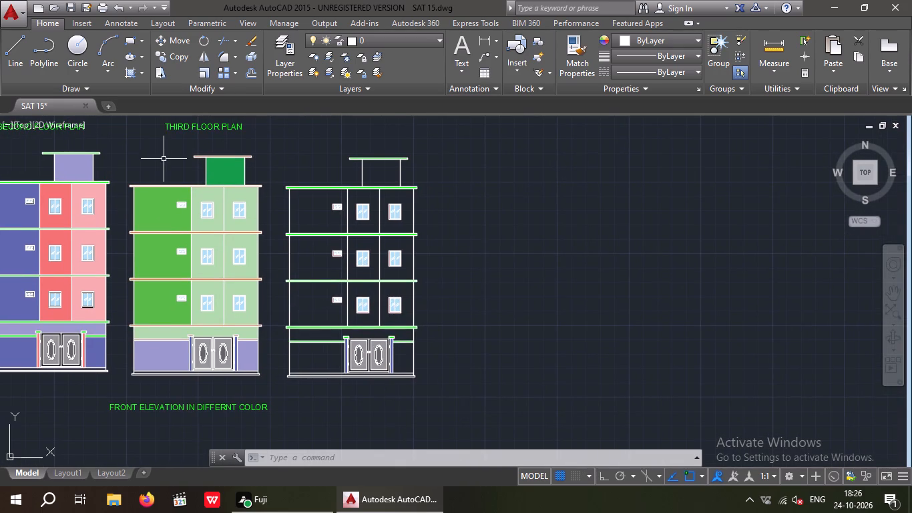
click(132, 71)
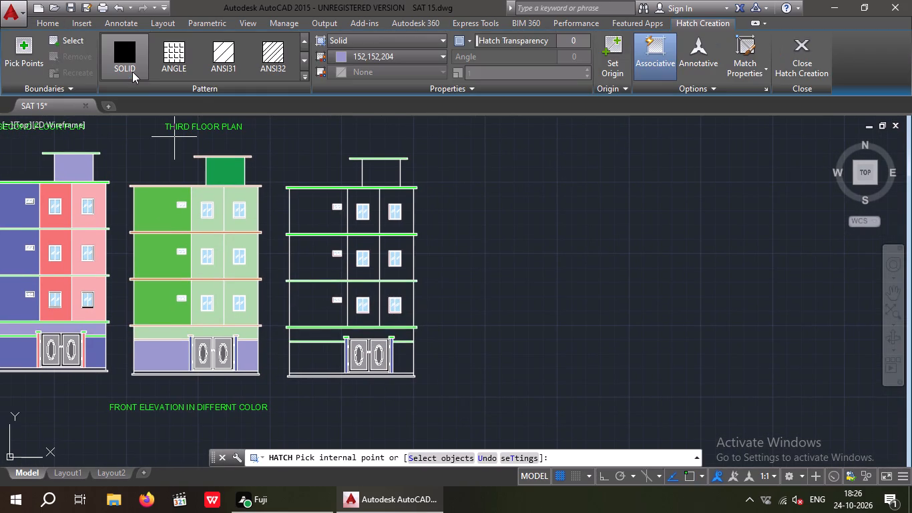
click(351, 55)
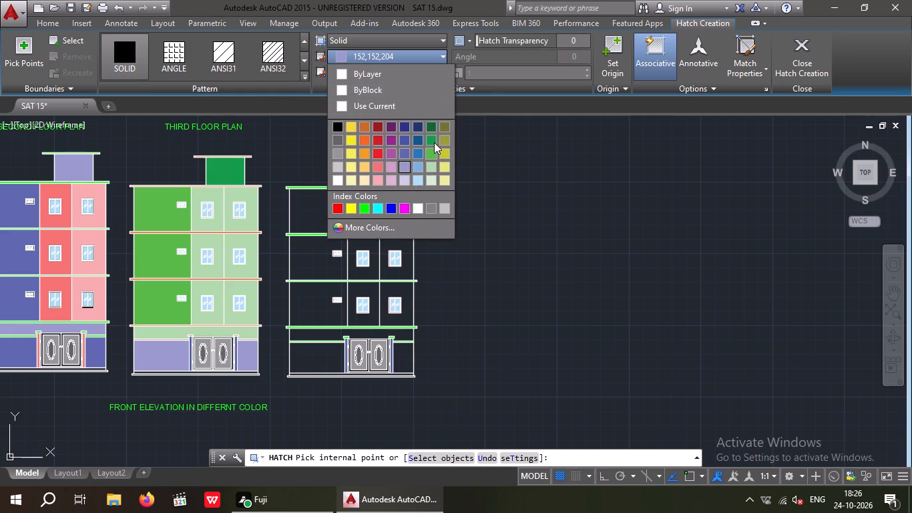
click(416, 138)
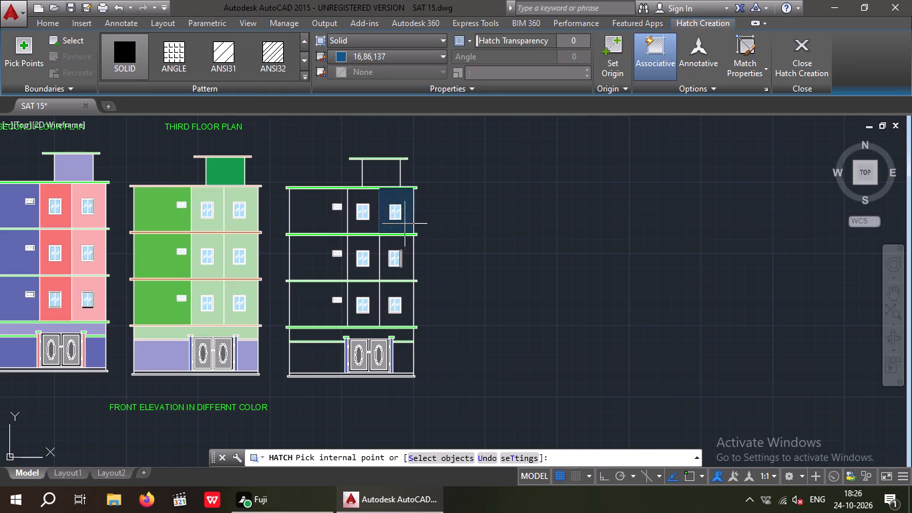
click(405, 224)
click(403, 265)
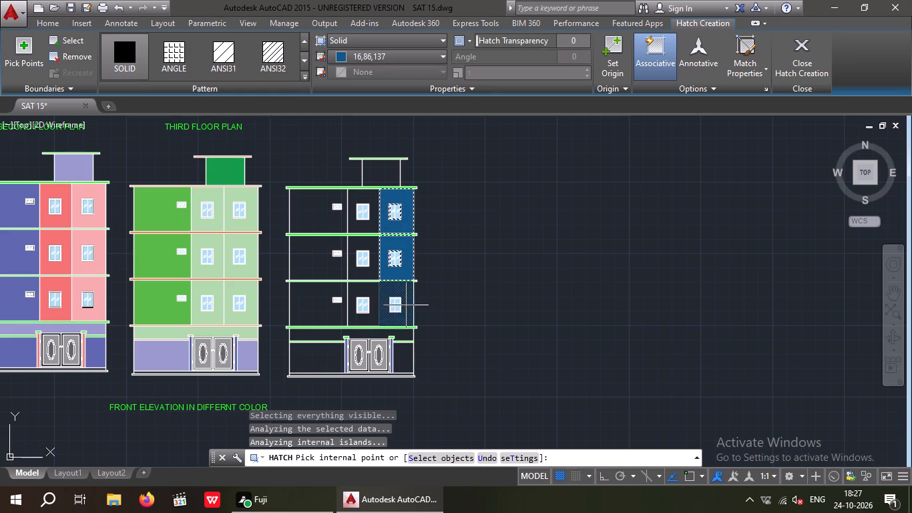
click(406, 305)
Add the band above the third elevation's entrance doors and the narrow gaps beside both door leaves to the 16,86,137 solid hatch.
scroll(367, 343, up, 2)
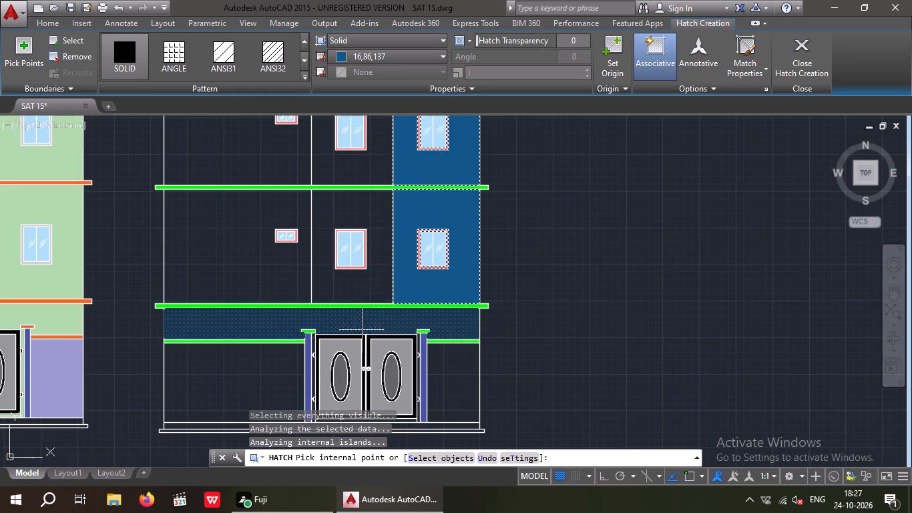
click(362, 329)
middle_drag(383, 334, 392, 249)
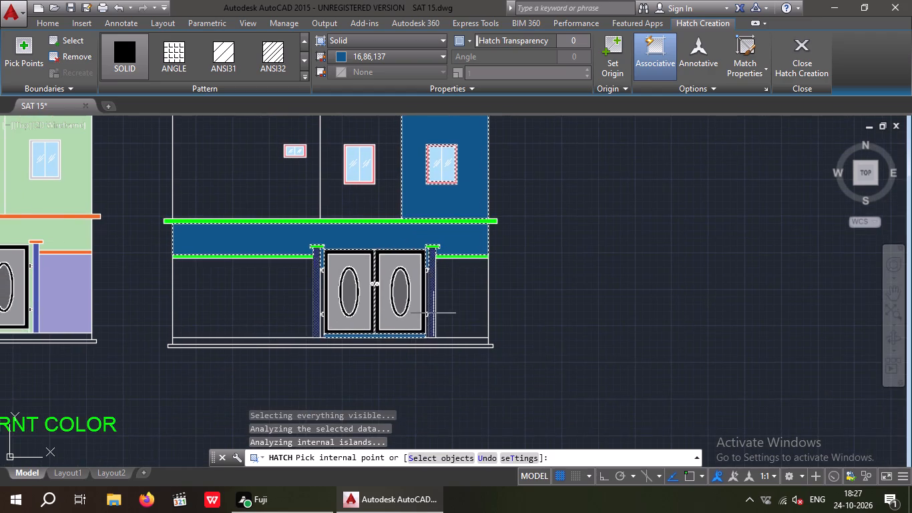
scroll(434, 313, up, 3)
click(401, 288)
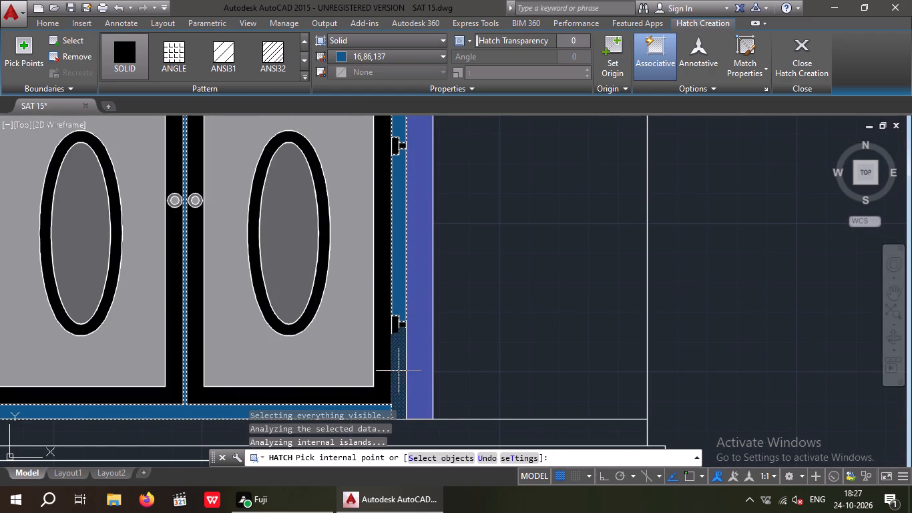
click(398, 370)
scroll(397, 351, down, 2)
scroll(229, 310, up, 3)
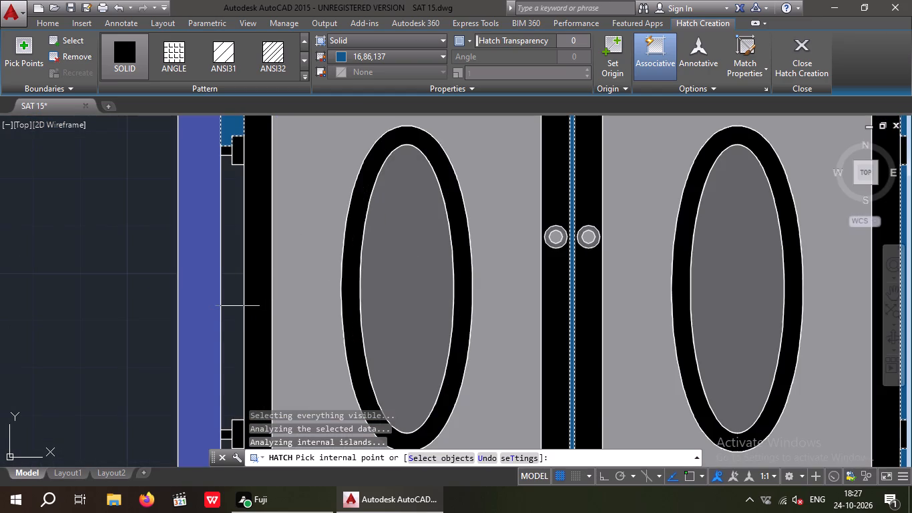
click(234, 307)
scroll(236, 293, down, 2)
scroll(253, 369, up, 2)
click(205, 386)
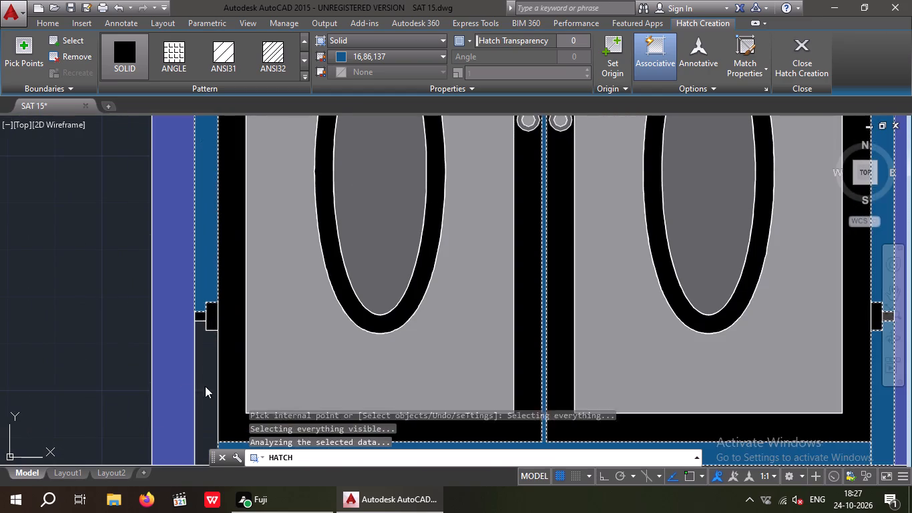
scroll(214, 366, down, 4)
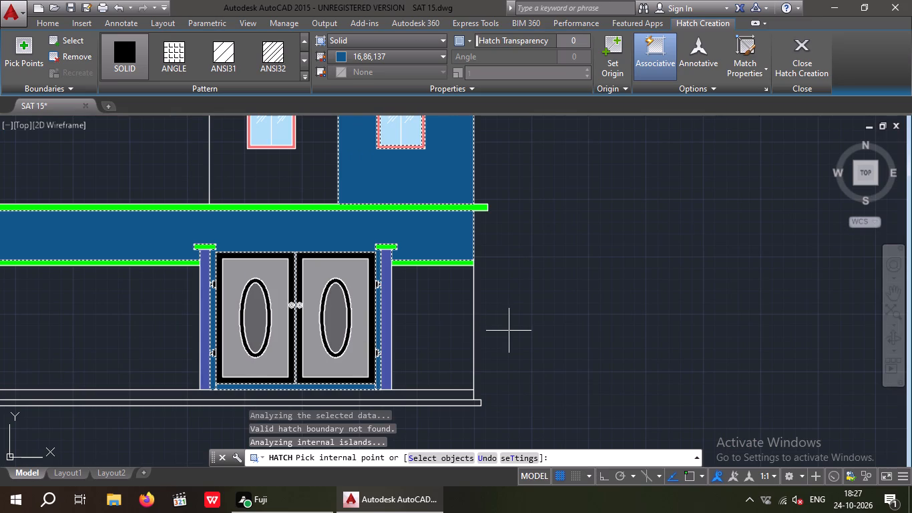
Change the solid hatch colour of the two pillars flanking the third elevation's entrance doors to 147,39,143.
key(Escape)
key(Escape)
middle_drag(529, 368, 533, 390)
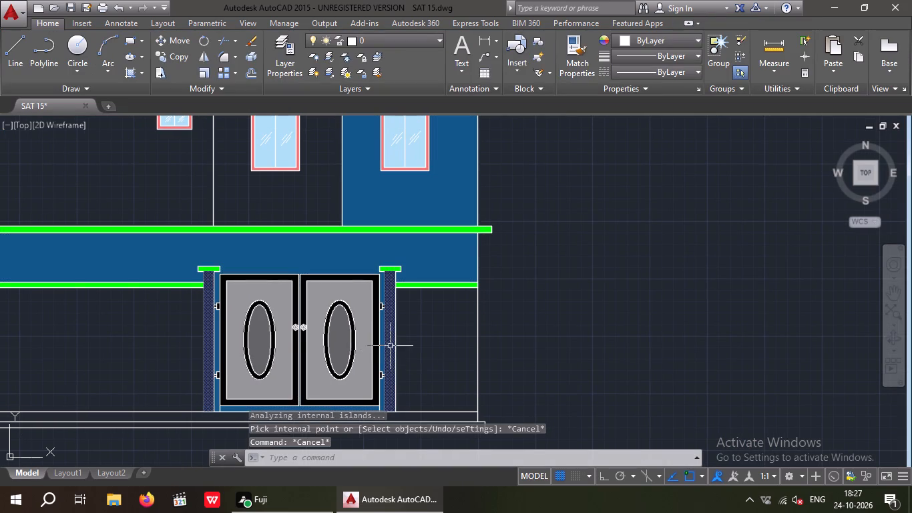
click(391, 345)
right_click(527, 300)
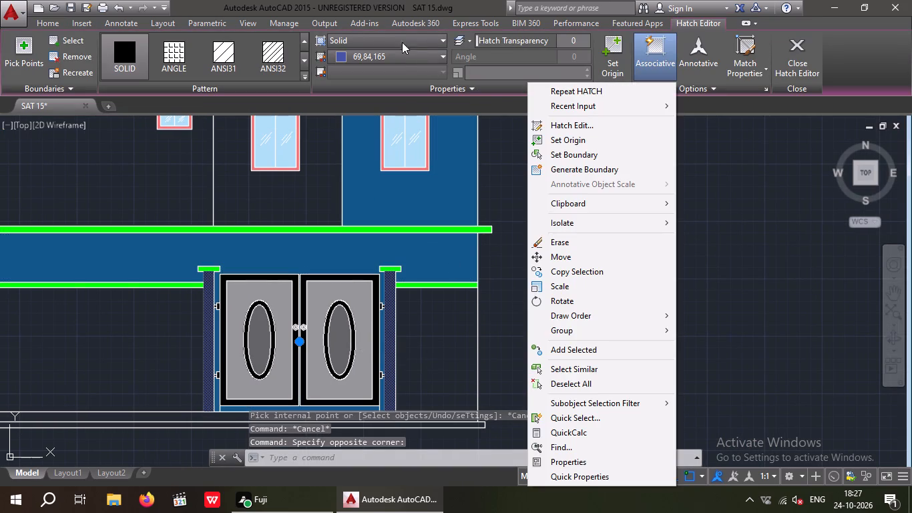
click(402, 55)
right_drag(409, 101, 425, 149)
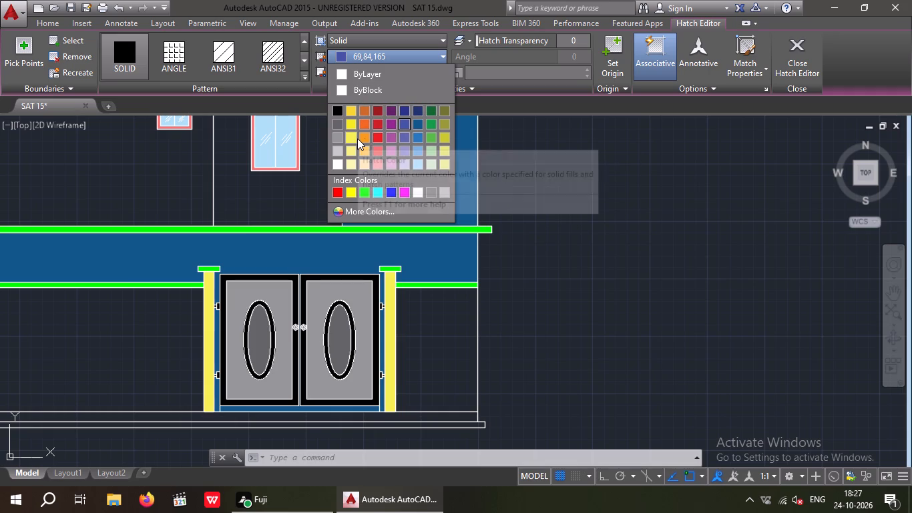
click(390, 126)
right_click(390, 126)
right_drag(513, 188, 554, 211)
key(Escape)
scroll(580, 231, down, 2)
middle_click(587, 240)
key(Escape)
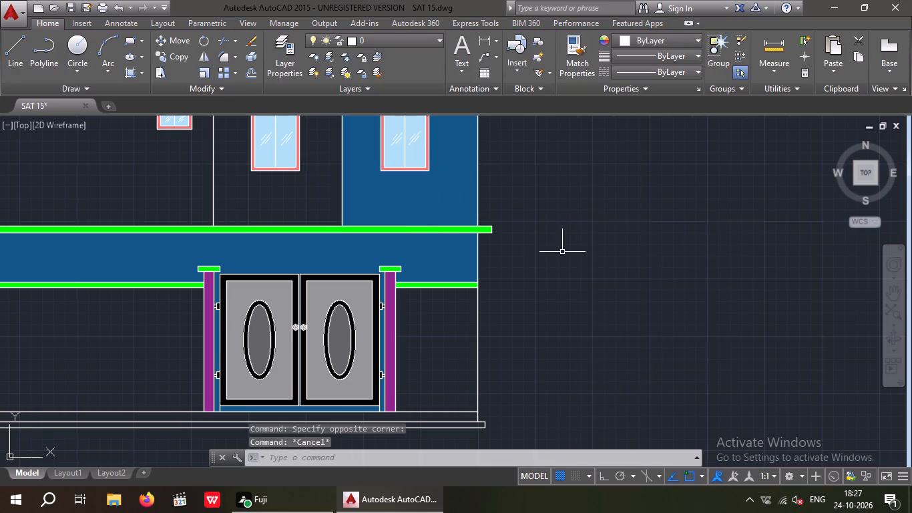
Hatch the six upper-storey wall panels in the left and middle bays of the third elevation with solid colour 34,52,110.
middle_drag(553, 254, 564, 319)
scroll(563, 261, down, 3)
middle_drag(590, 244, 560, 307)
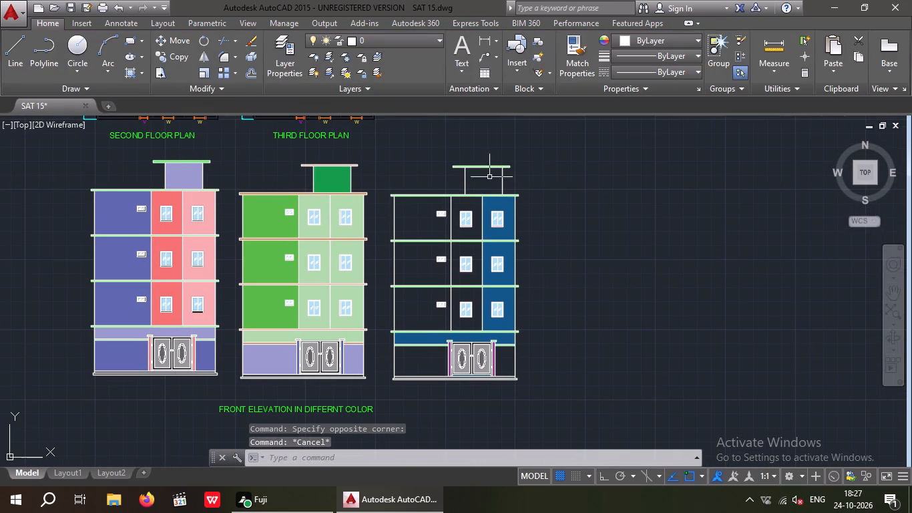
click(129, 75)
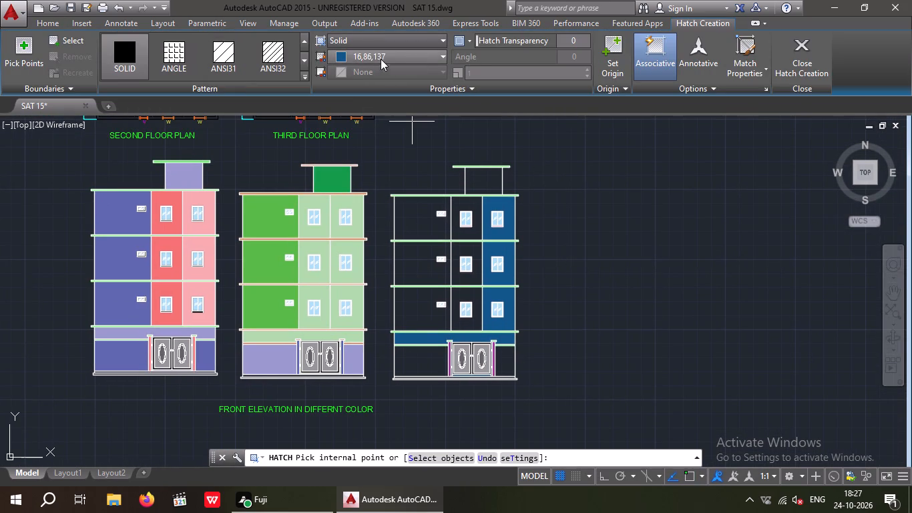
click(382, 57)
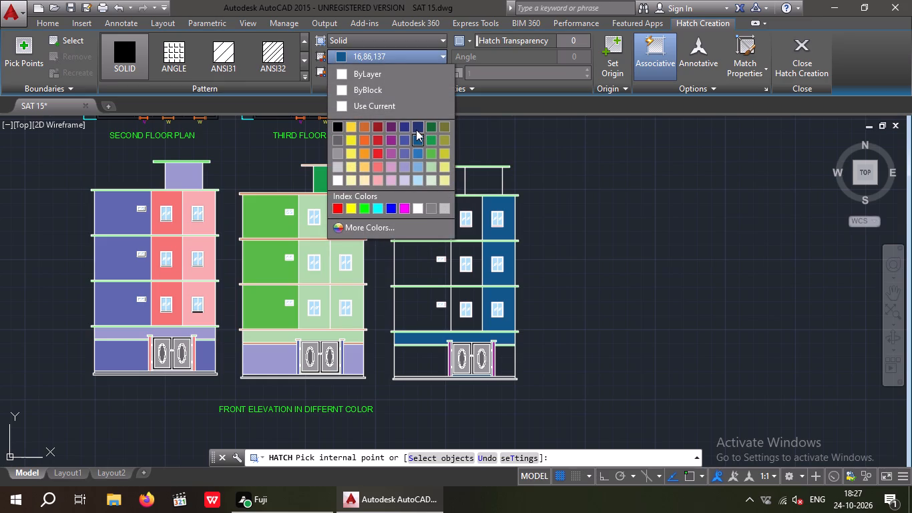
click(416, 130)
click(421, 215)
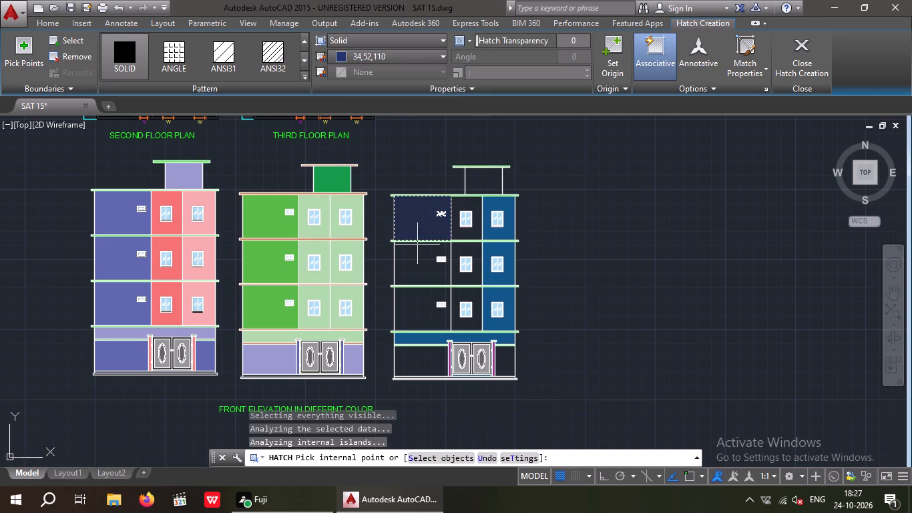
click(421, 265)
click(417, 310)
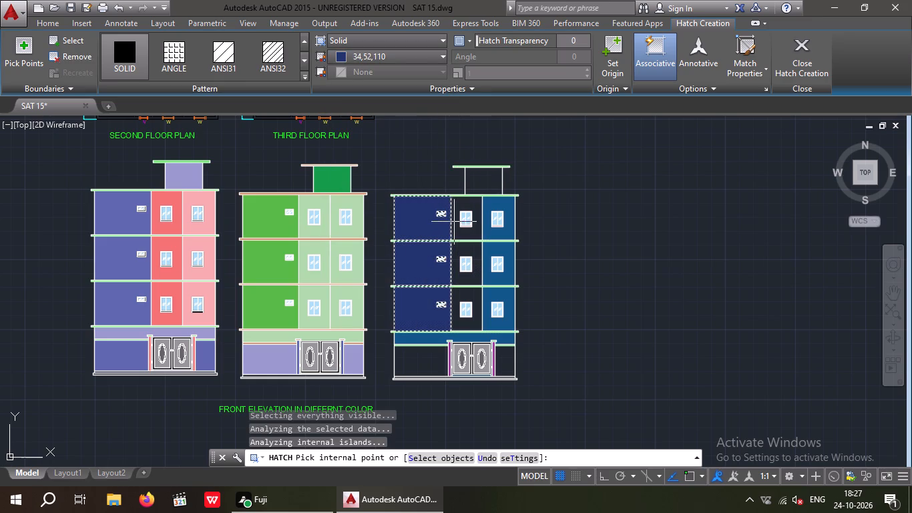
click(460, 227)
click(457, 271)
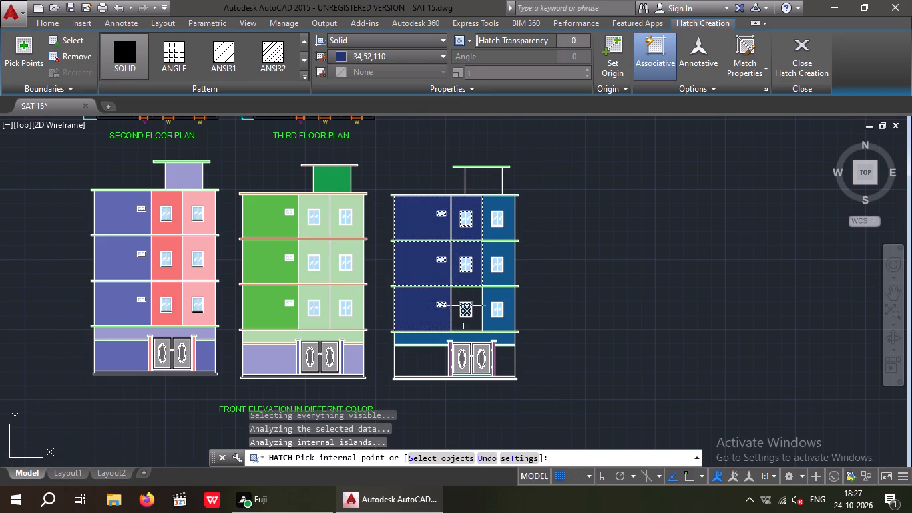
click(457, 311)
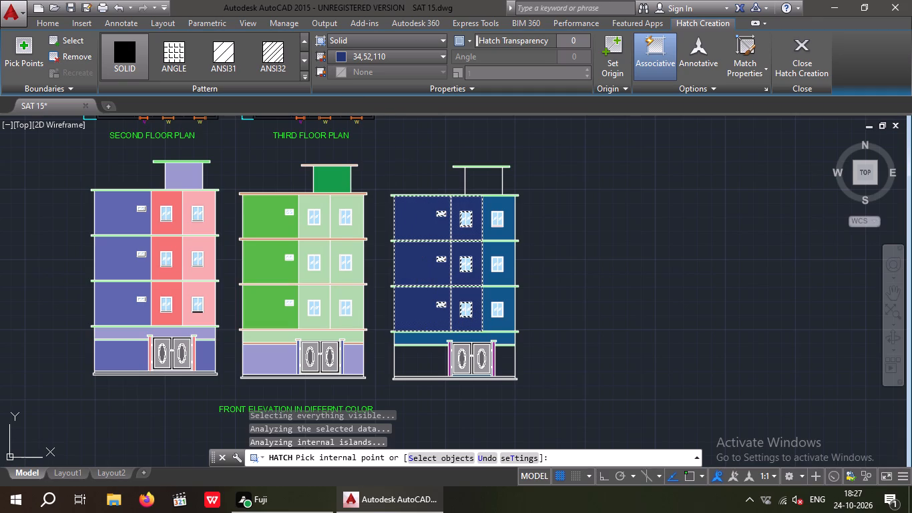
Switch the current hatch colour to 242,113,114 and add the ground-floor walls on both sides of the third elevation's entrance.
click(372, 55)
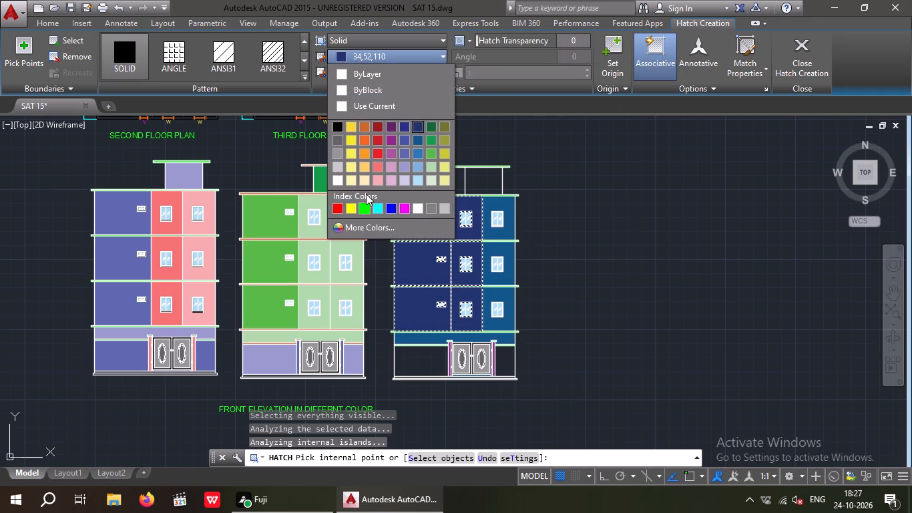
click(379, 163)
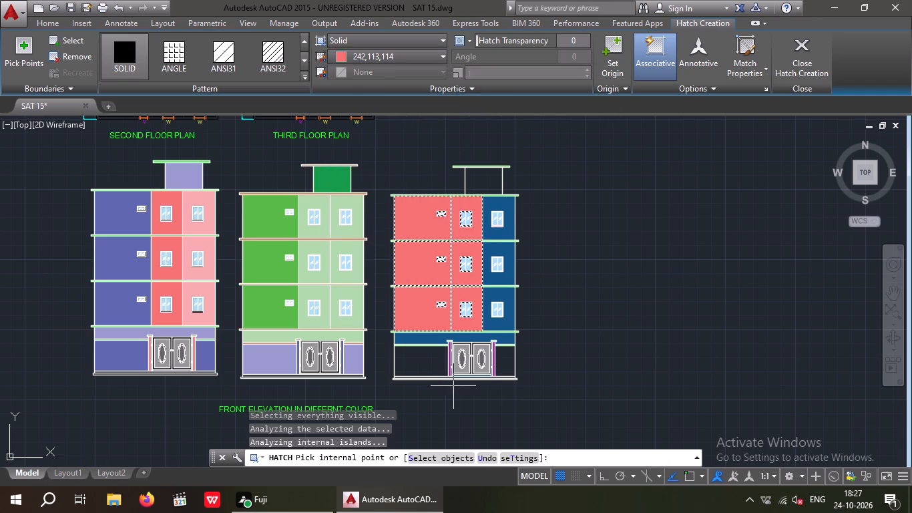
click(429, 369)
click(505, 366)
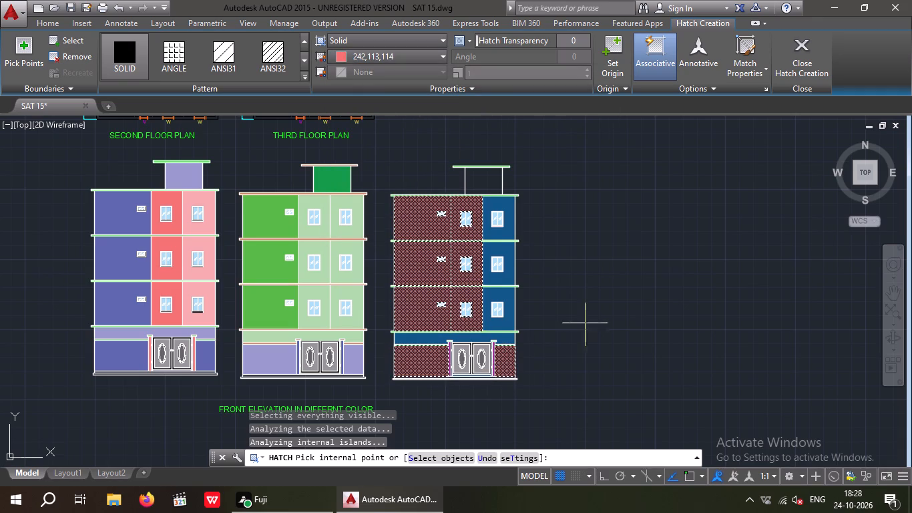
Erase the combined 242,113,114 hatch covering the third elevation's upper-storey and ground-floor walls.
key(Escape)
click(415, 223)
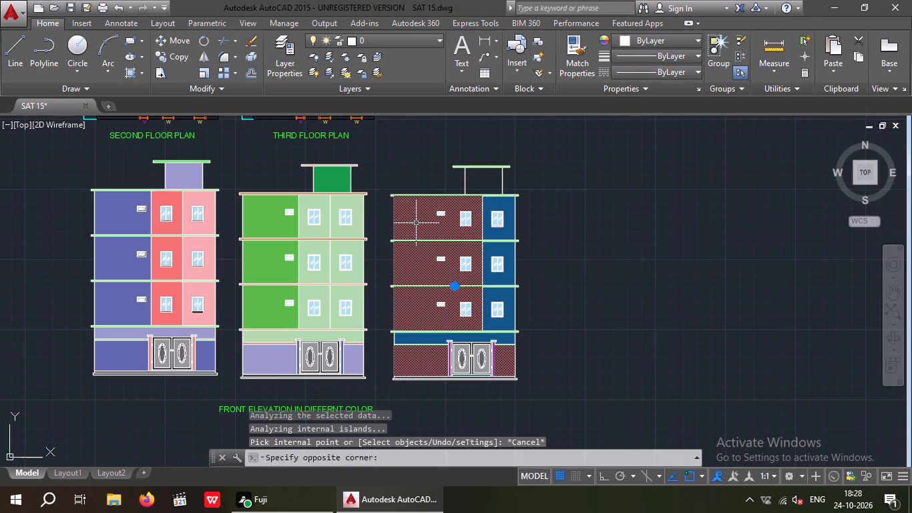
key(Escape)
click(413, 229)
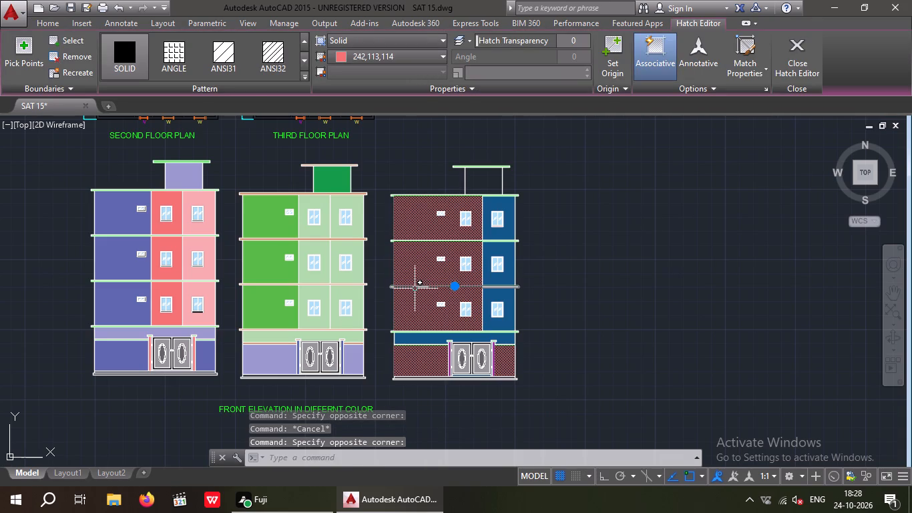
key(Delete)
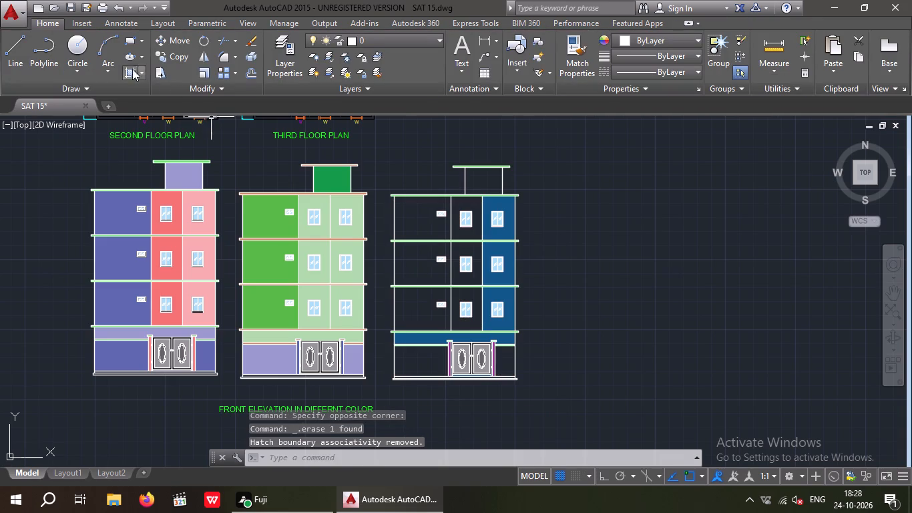
Hatch the six upper-storey wall panels in the third elevation's left and middle bays with solid colour 41,49,137.
click(124, 73)
click(391, 57)
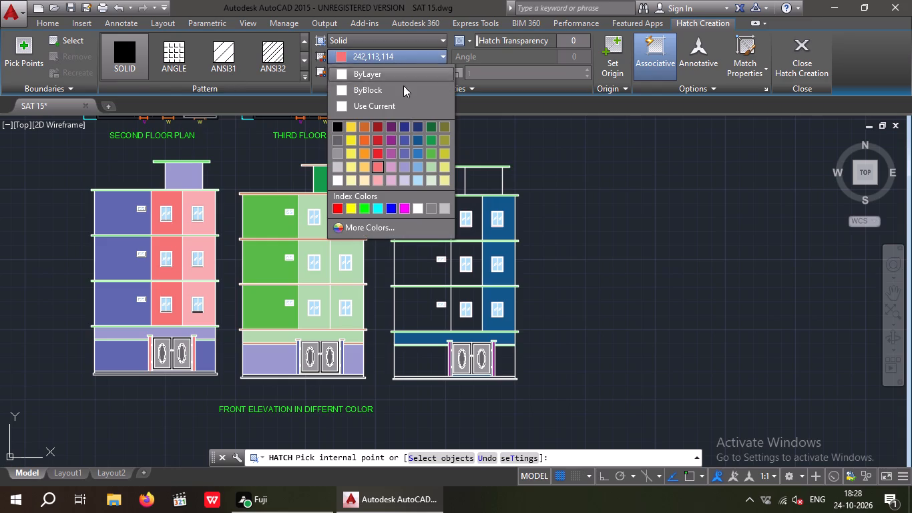
click(406, 126)
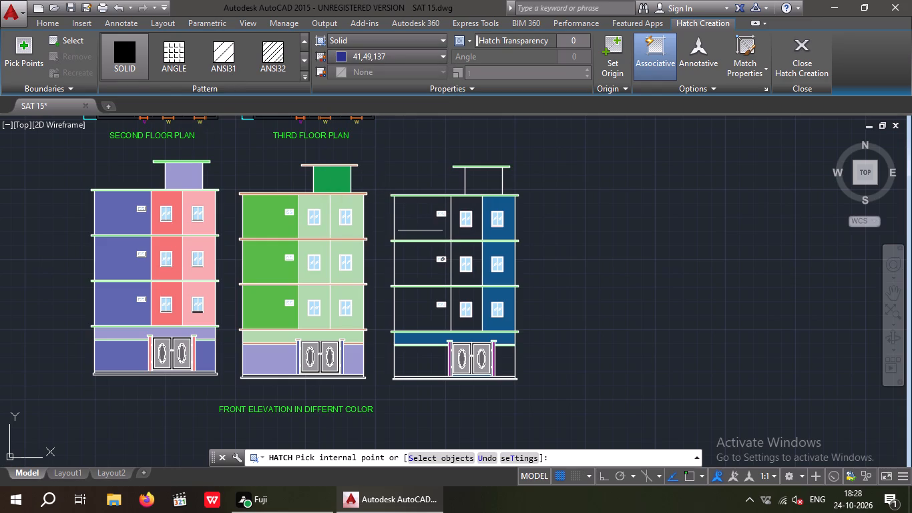
click(420, 226)
click(421, 273)
click(423, 312)
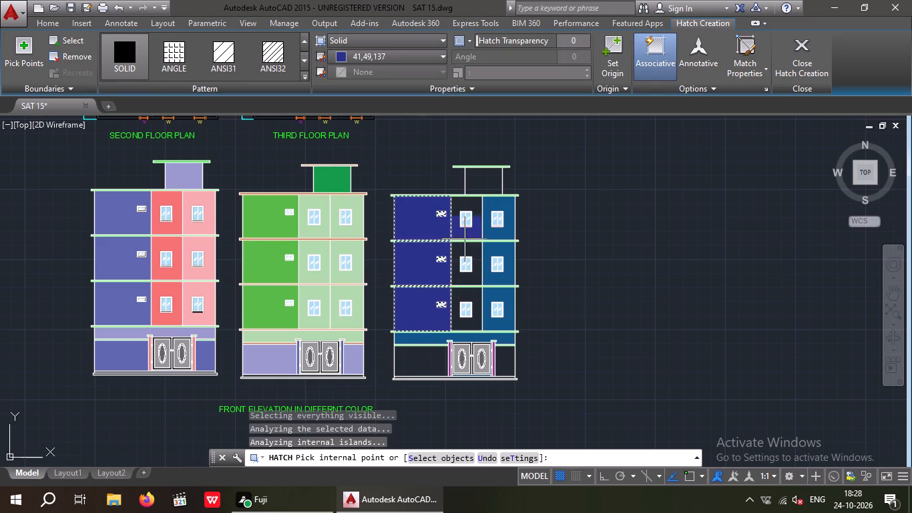
click(465, 239)
click(463, 277)
click(459, 315)
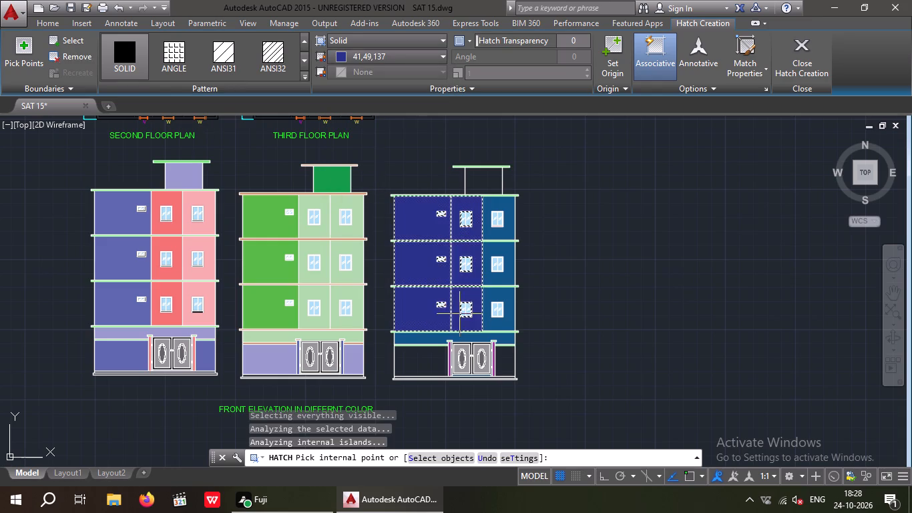
key(Escape)
Hatch the ground-floor walls on both sides of the third elevation's entrance as a separate solid hatch in 242,113,114.
click(127, 74)
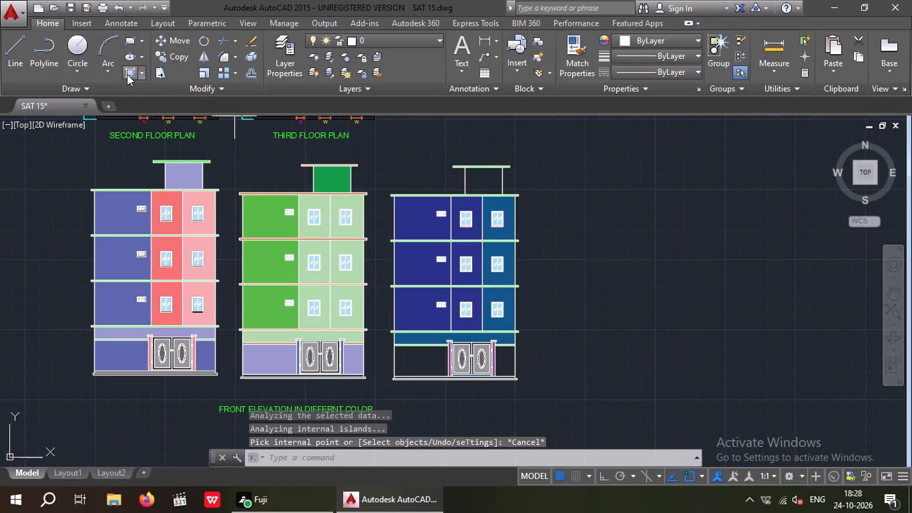
click(378, 58)
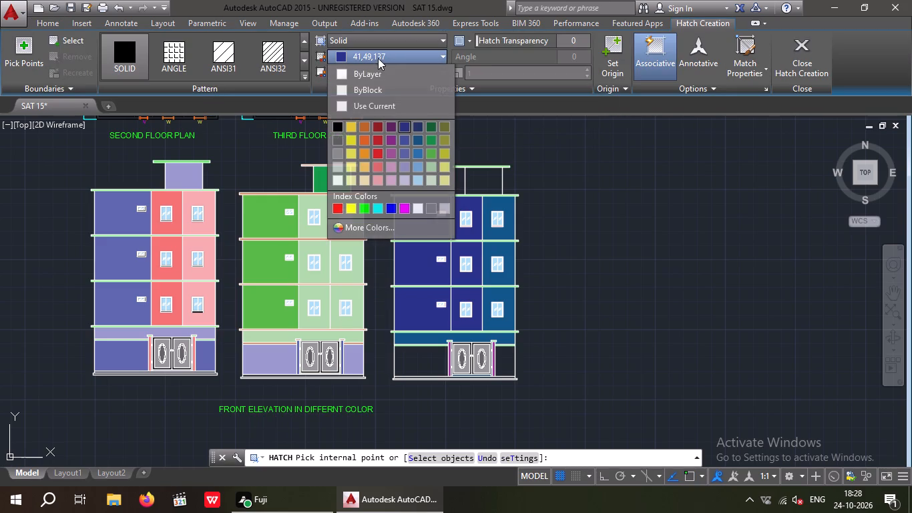
click(377, 168)
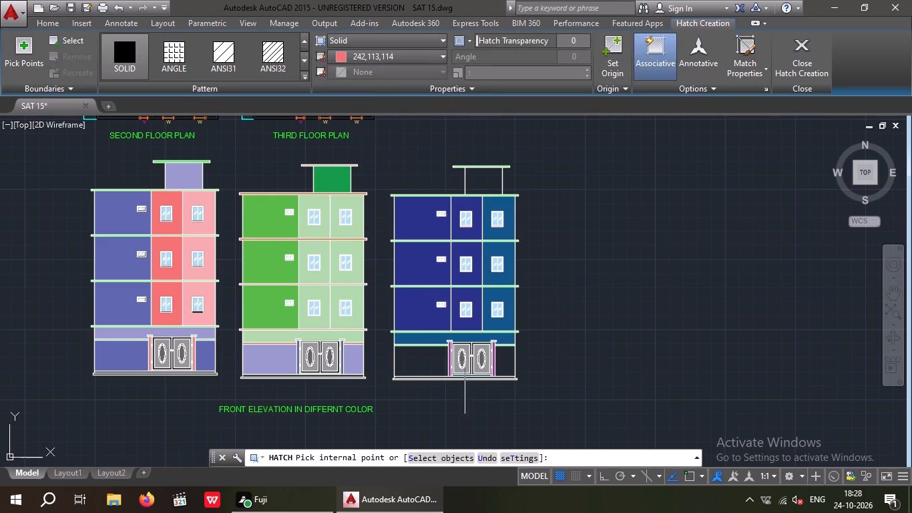
click(425, 367)
click(503, 366)
key(Escape)
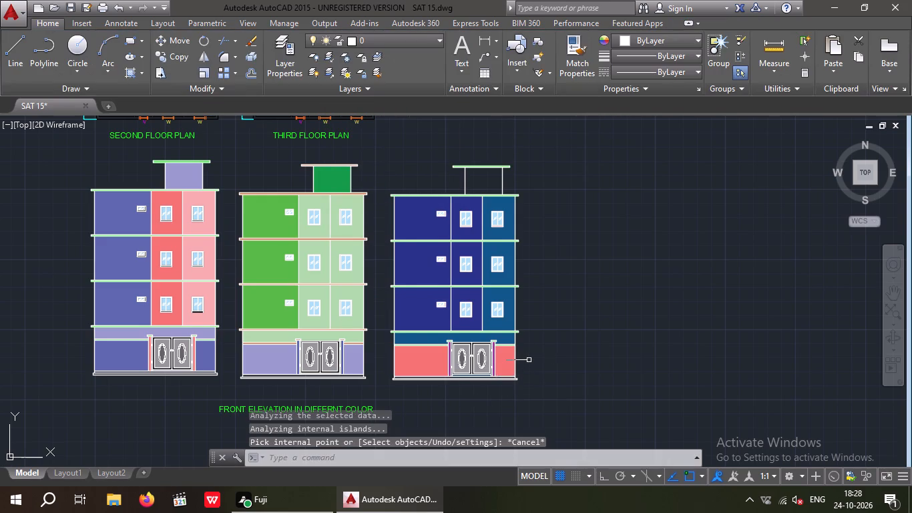
Hatch the rooftop room wall of the third elevation with solid colour 41,49,137.
middle_drag(530, 352, 453, 351)
key(Escape)
key(Escape)
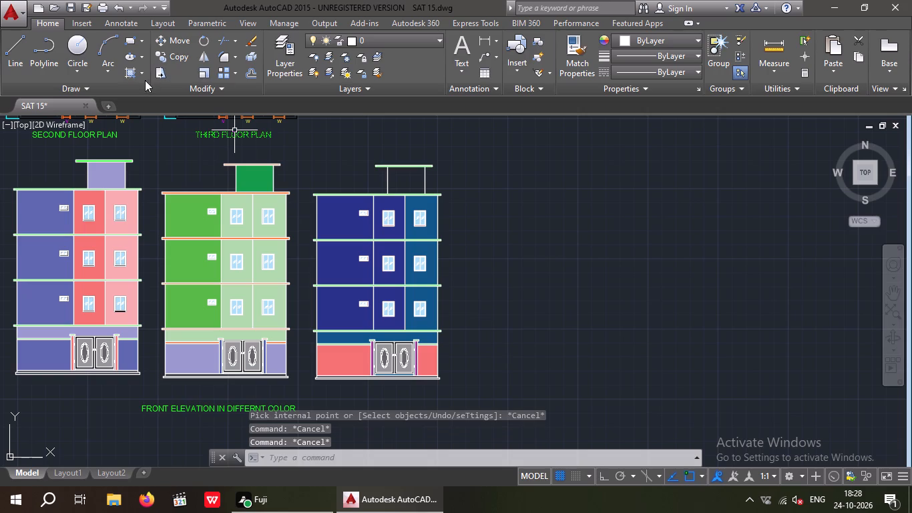
click(134, 73)
click(361, 61)
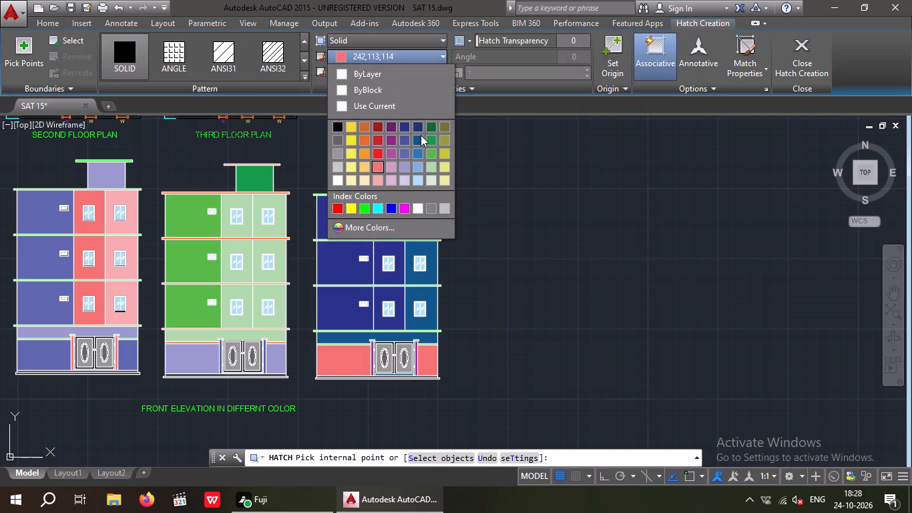
click(404, 126)
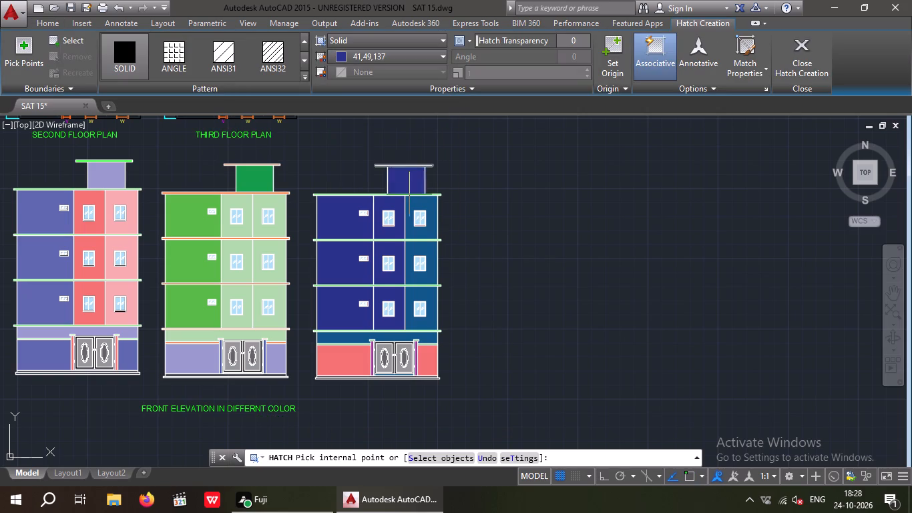
click(407, 188)
key(Escape)
Save the SAT 15 drawing.
middle_drag(512, 228, 533, 203)
scroll(535, 220, down, 1)
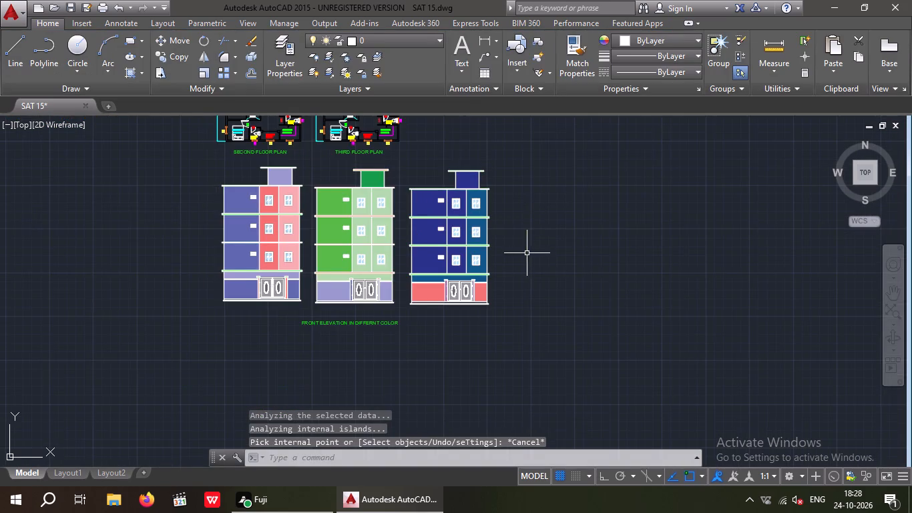
middle_drag(527, 253, 495, 326)
key(ctrl+s)
key(ctrl+s)
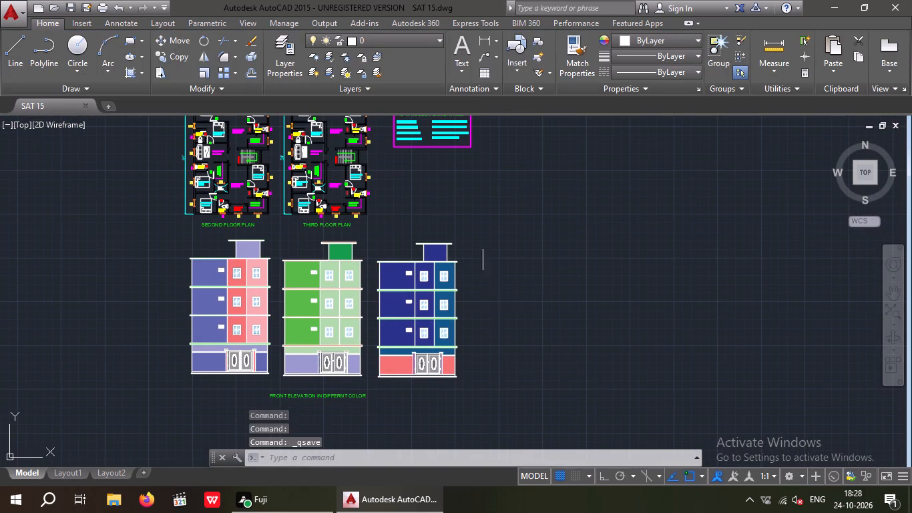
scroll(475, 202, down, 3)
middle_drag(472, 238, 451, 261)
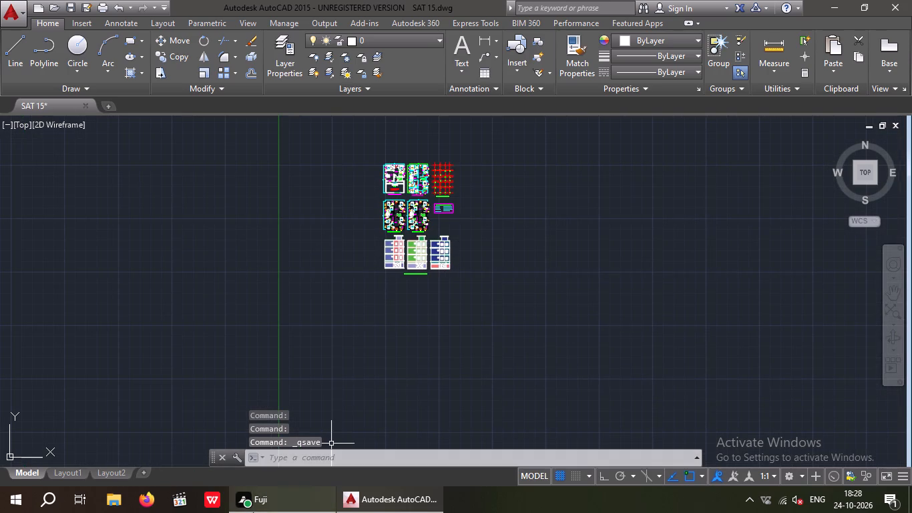
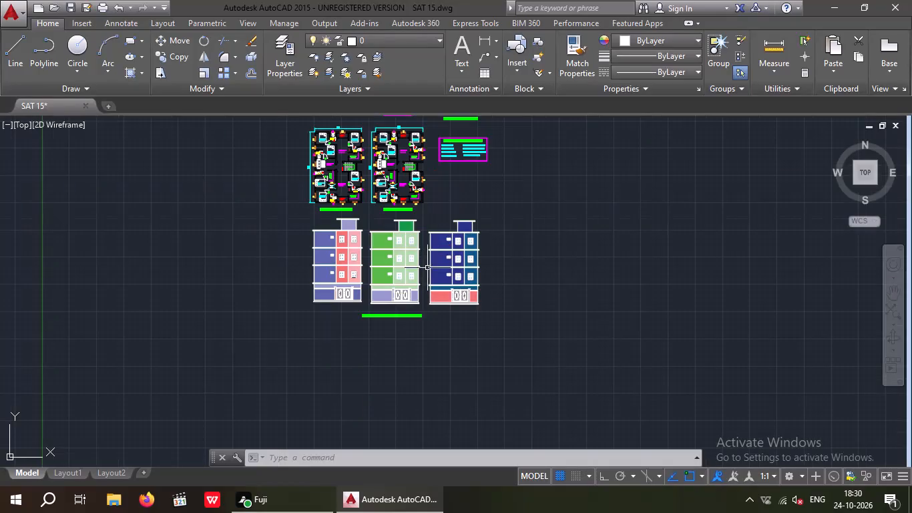
Delete the solid dark-blue hatch covering the left and middle wall bays of the third, blue front elevation.
middle_drag(397, 287, 338, 345)
scroll(338, 343, up, 2)
middle_drag(340, 320, 316, 342)
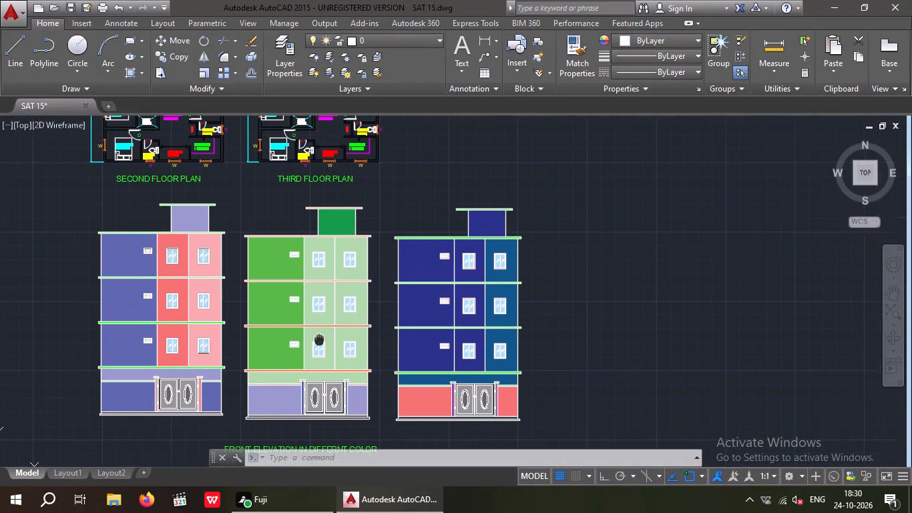
middle_drag(316, 342, 310, 351)
middle_drag(411, 214, 372, 276)
scroll(381, 229, down, 2)
middle_drag(403, 234, 431, 228)
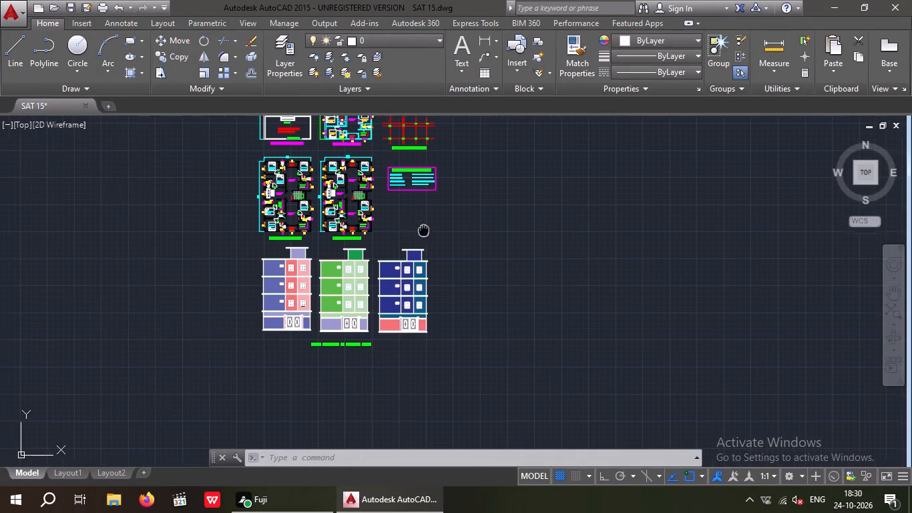
middle_drag(431, 228, 443, 222)
scroll(353, 265, up, 2)
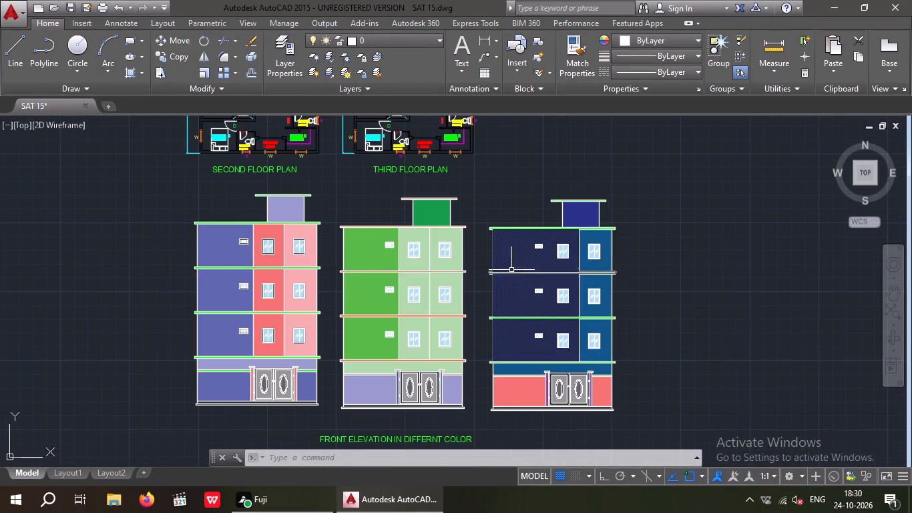
click(513, 265)
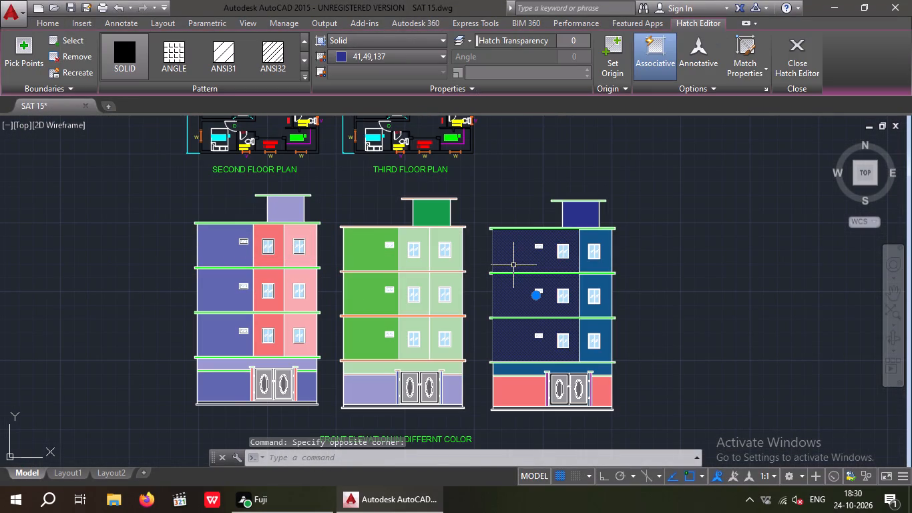
key(Delete)
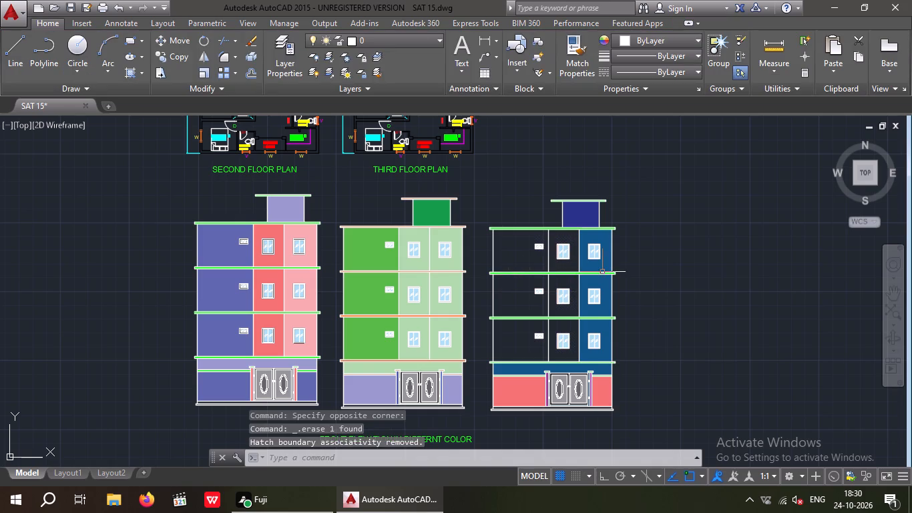
Hatch the left wall bays of all three upper storeys on the blue elevation with the GRAVEL pattern in colour 41,49,137.
click(126, 73)
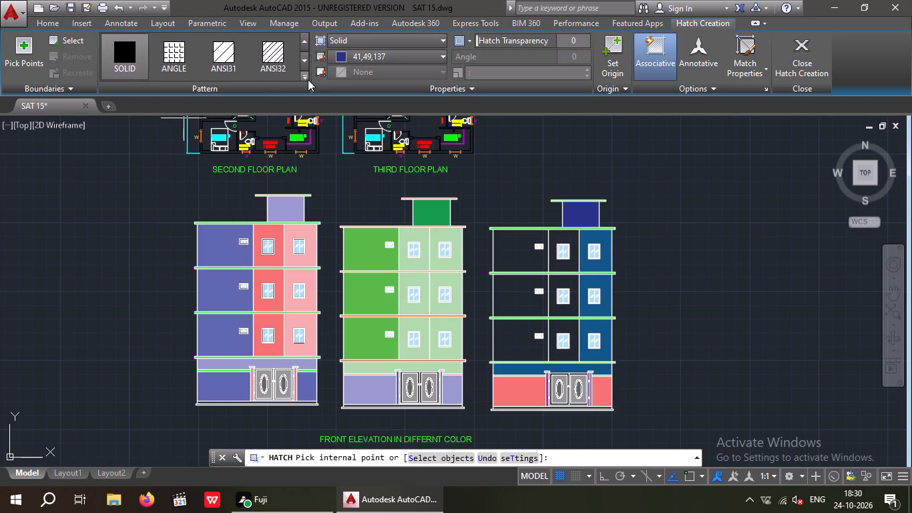
click(306, 79)
scroll(197, 158, down, 6)
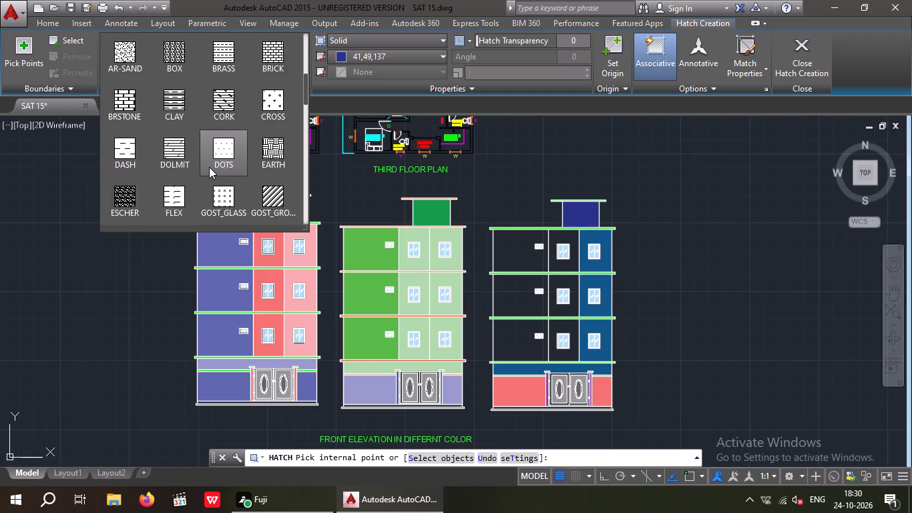
scroll(214, 168, down, 2)
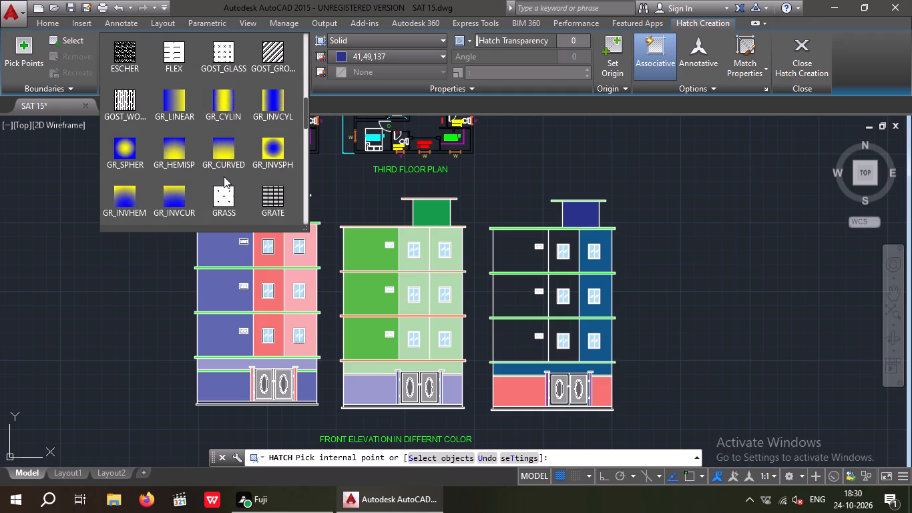
scroll(221, 158, down, 3)
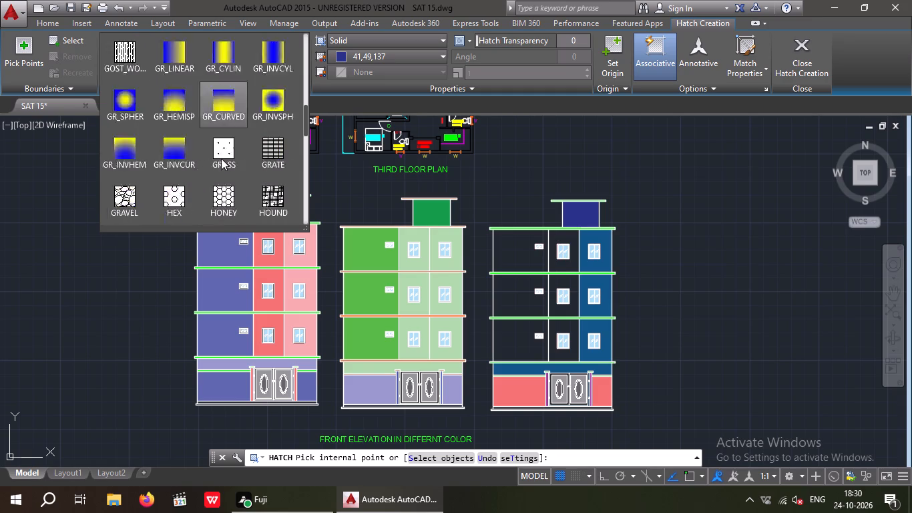
scroll(221, 158, down, 2)
click(128, 55)
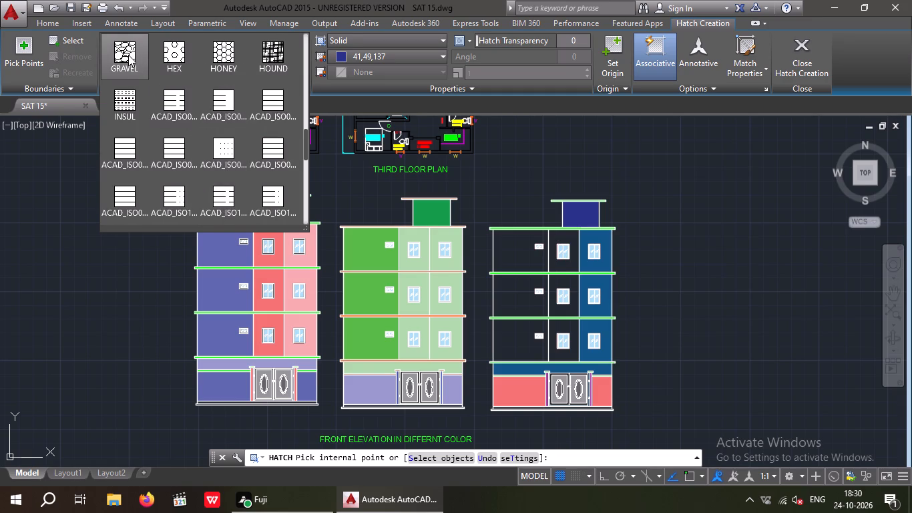
click(521, 253)
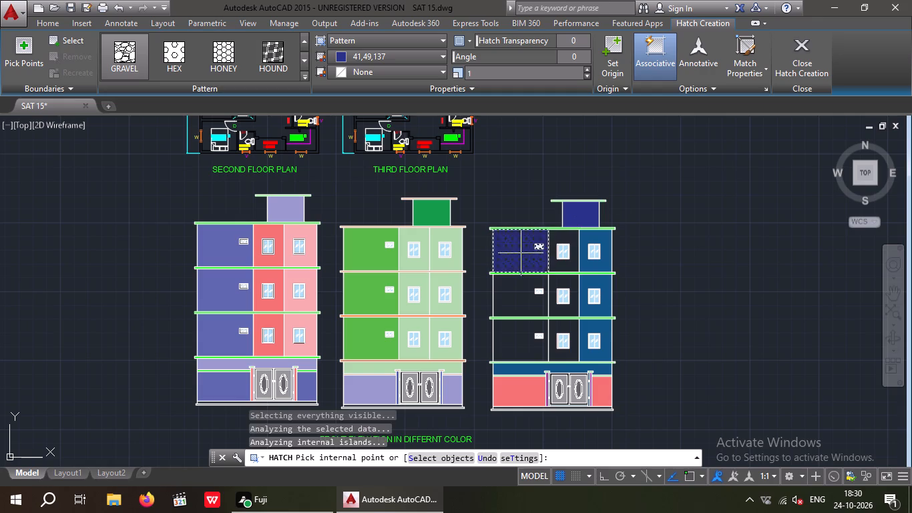
click(525, 296)
click(524, 334)
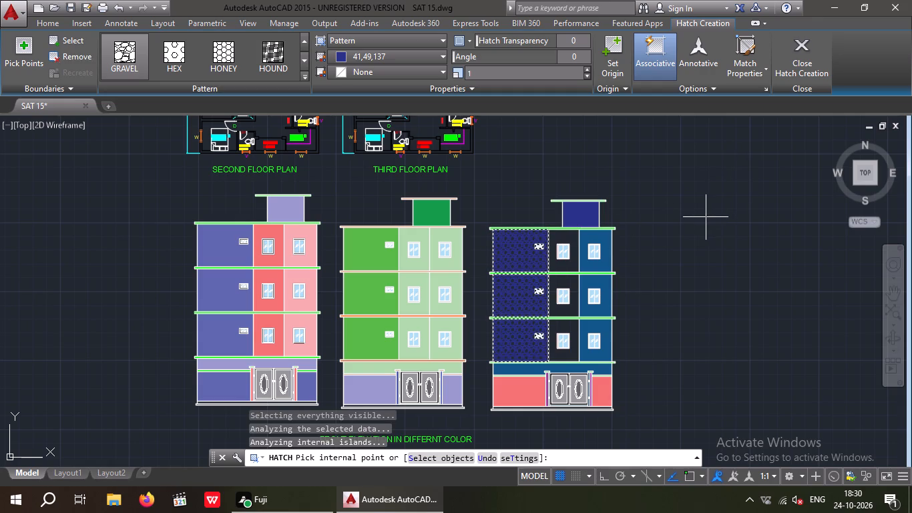
key(Escape)
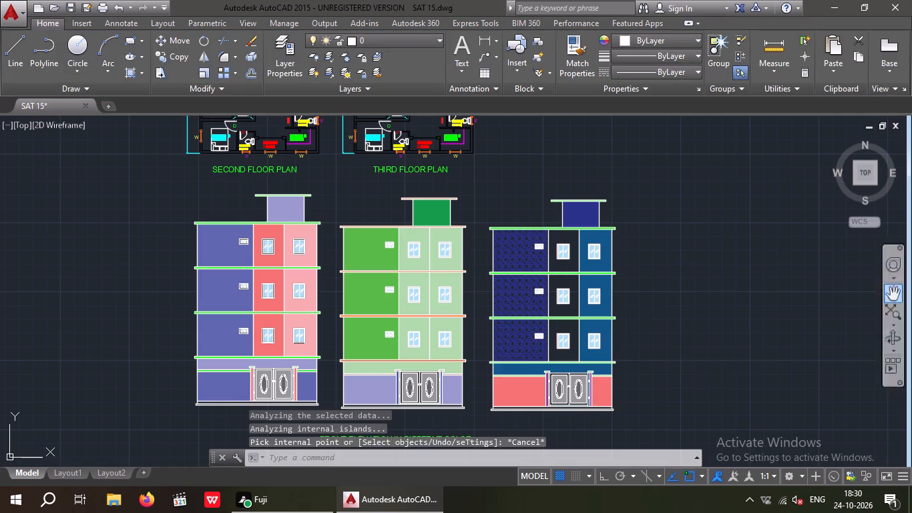
Hatch the three middle window bays of the blue elevation with the HONEY pattern in colour 69,84,165, and save the drawing.
click(128, 77)
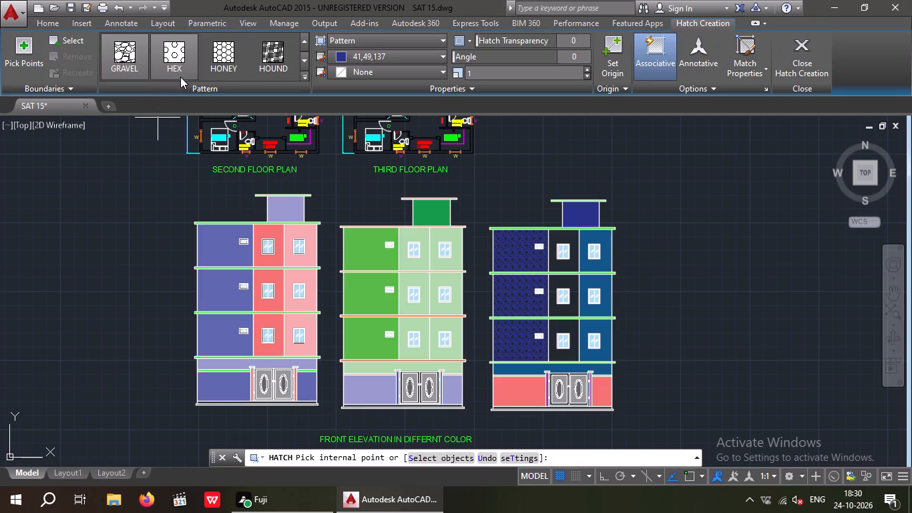
click(218, 54)
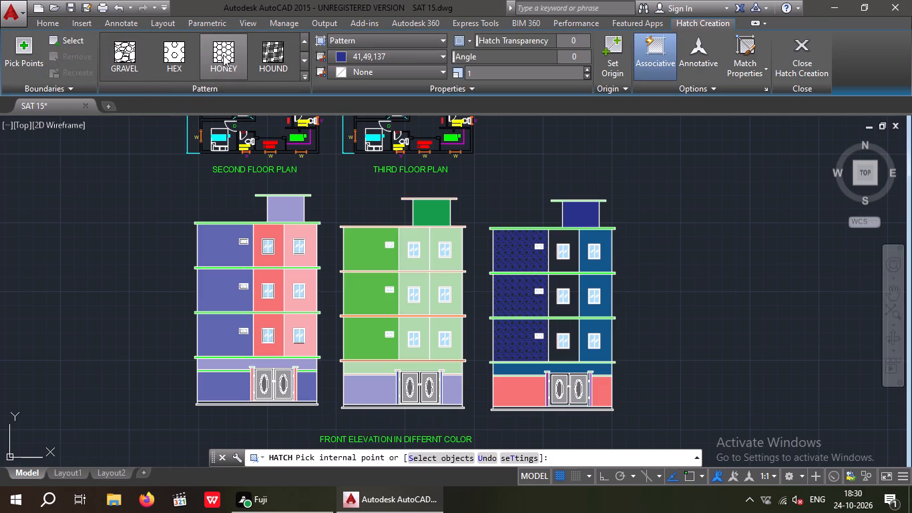
click(428, 60)
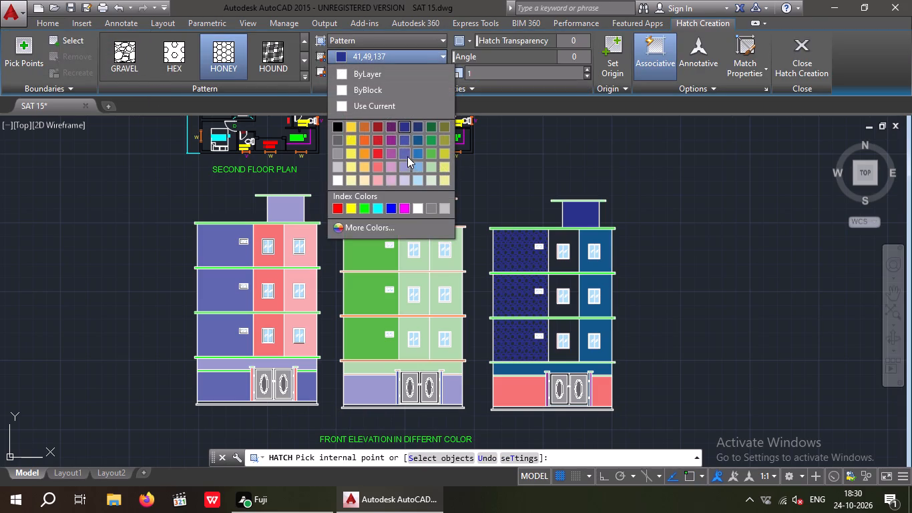
click(406, 137)
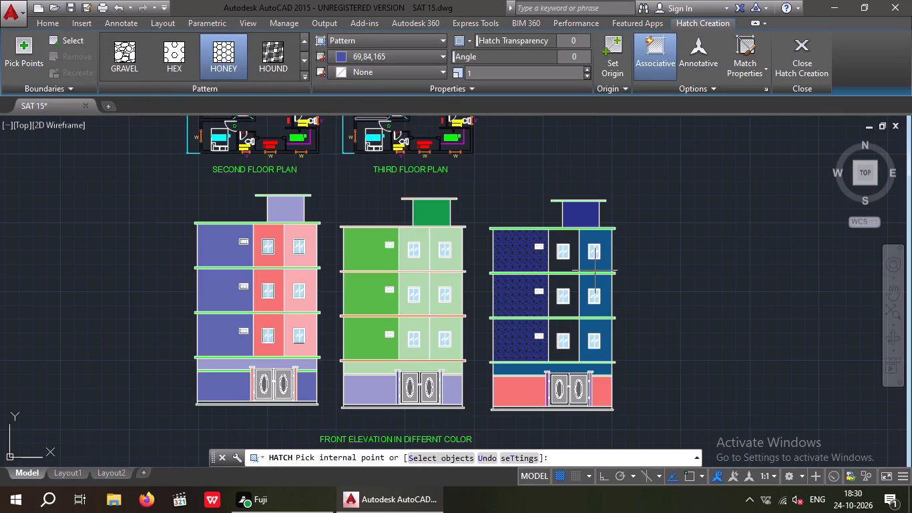
click(569, 268)
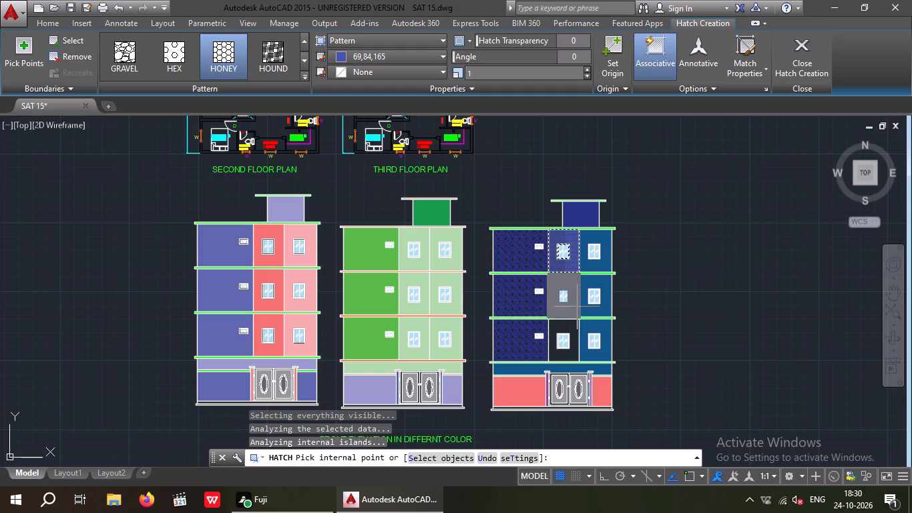
click(575, 307)
click(576, 344)
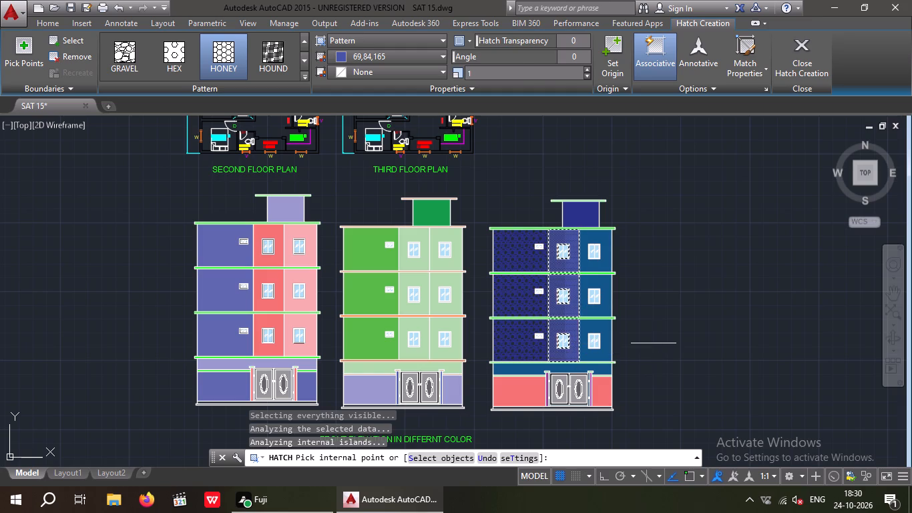
key(Escape)
key(ctrl+s)
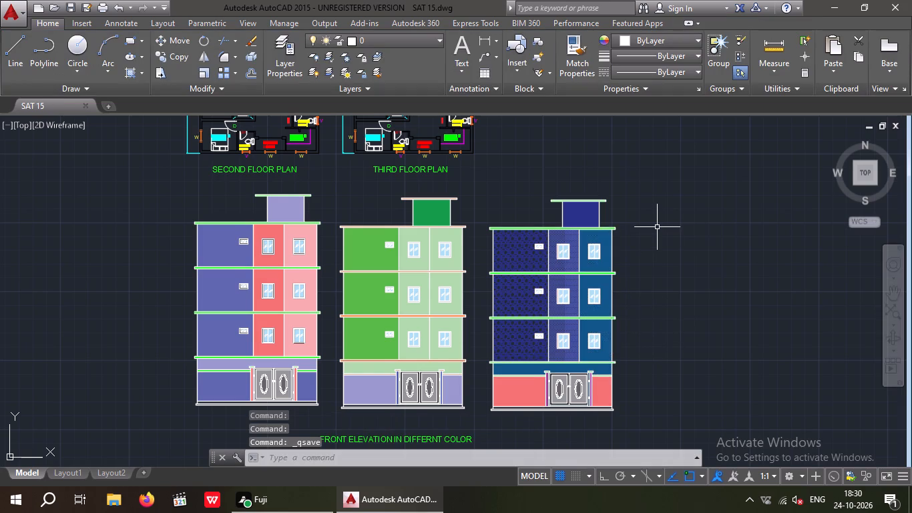
Change the blue elevation's ground-floor wall hatch colour to yellow 244,238,81 and save the drawing.
middle_drag(643, 230, 551, 240)
middle_drag(593, 303, 604, 280)
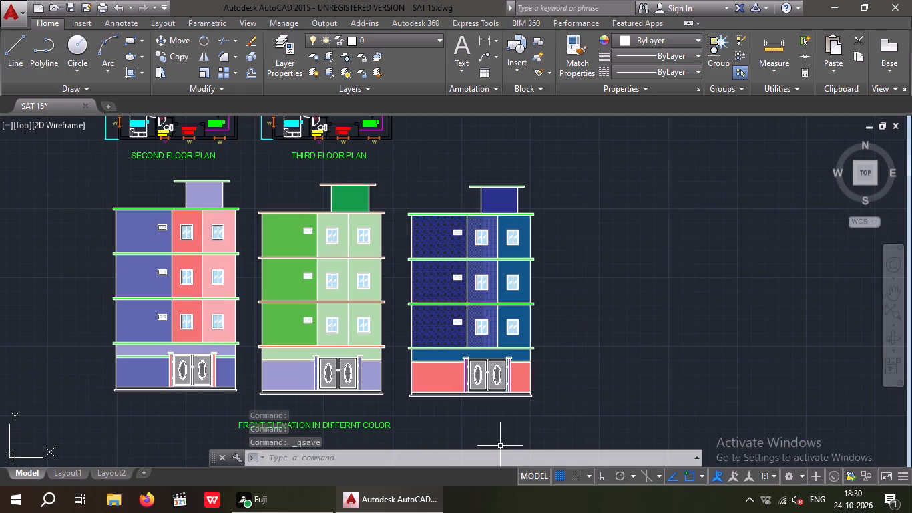
click(442, 381)
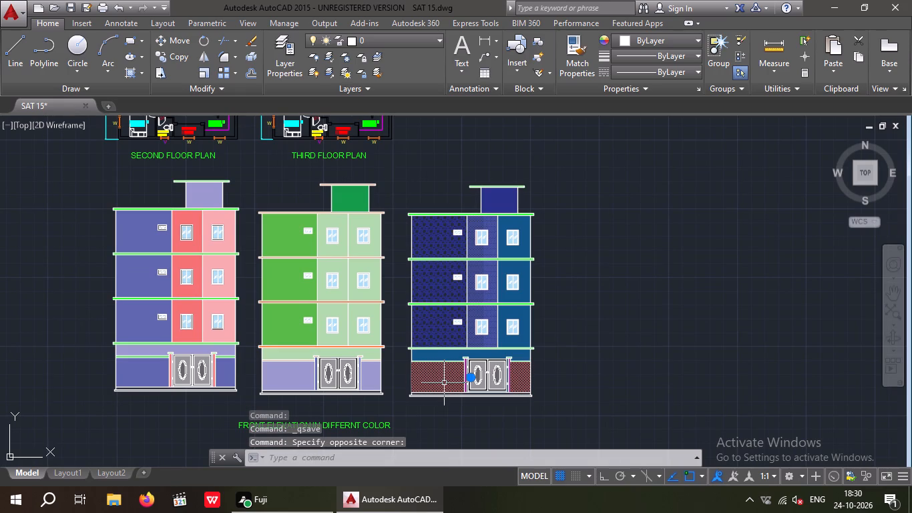
click(407, 59)
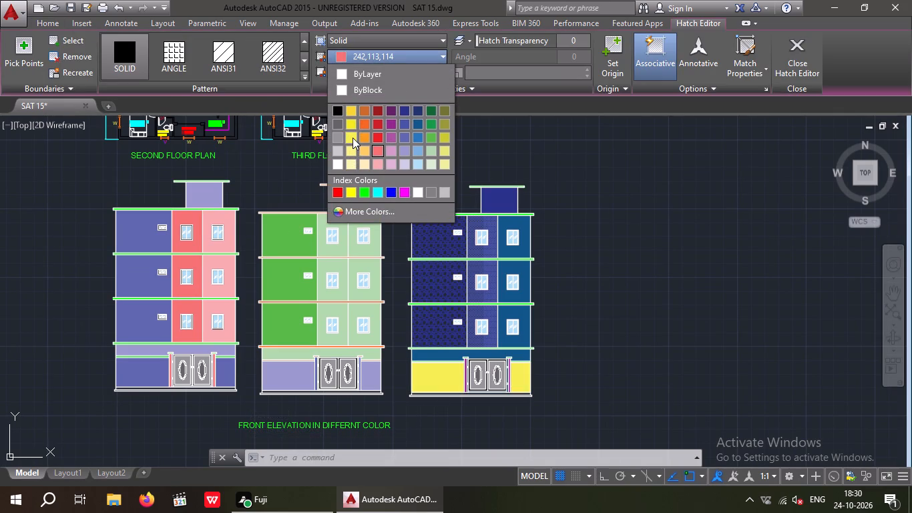
click(353, 138)
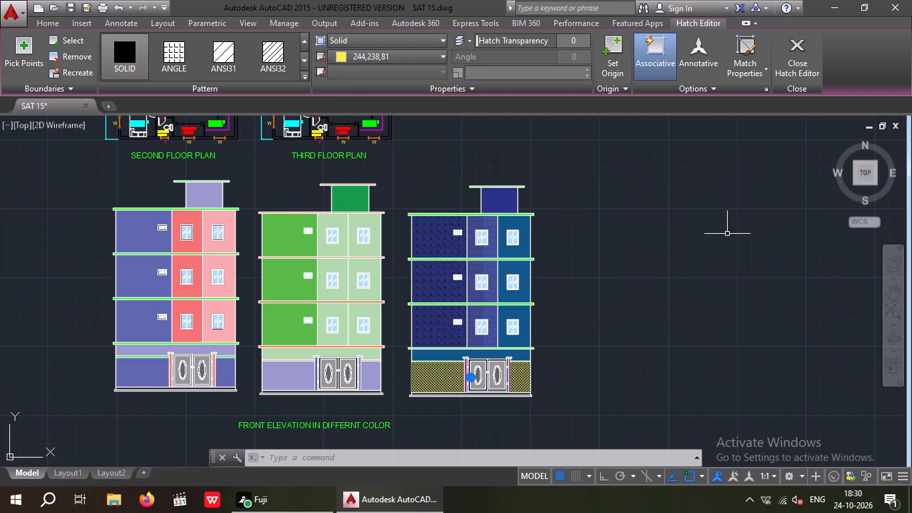
key(ctrl+s)
key(Escape)
key(Escape)
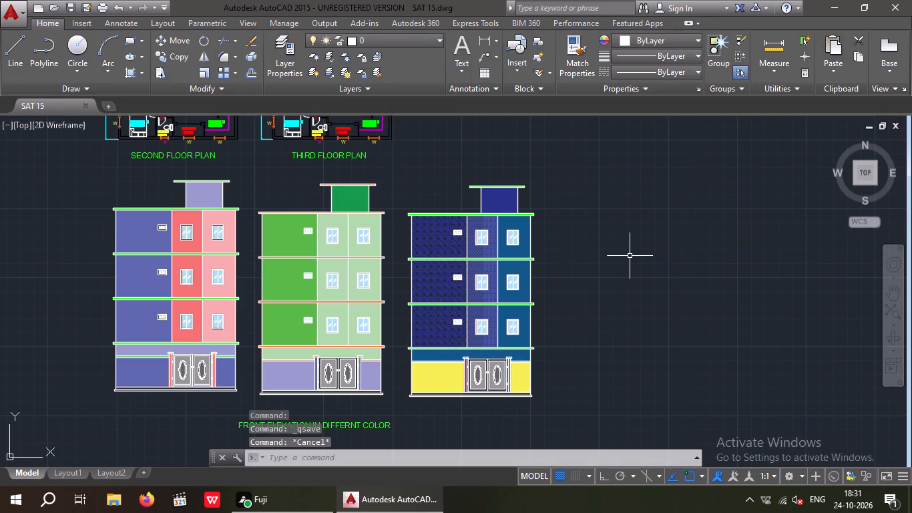
Review the whole sheet, examining the floor plans, centre line diagram, house plan details and coloured front elevations.
middle_drag(625, 254, 498, 246)
middle_drag(339, 189, 338, 217)
scroll(340, 212, down, 1)
middle_drag(336, 230, 326, 273)
middle_drag(328, 219, 313, 261)
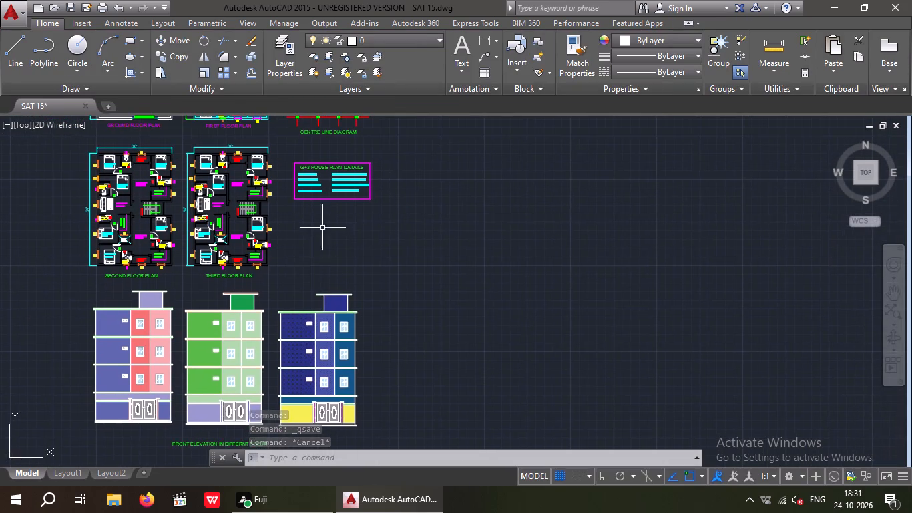
middle_drag(321, 229, 259, 286)
middle_drag(257, 254, 294, 271)
scroll(306, 254, down, 1)
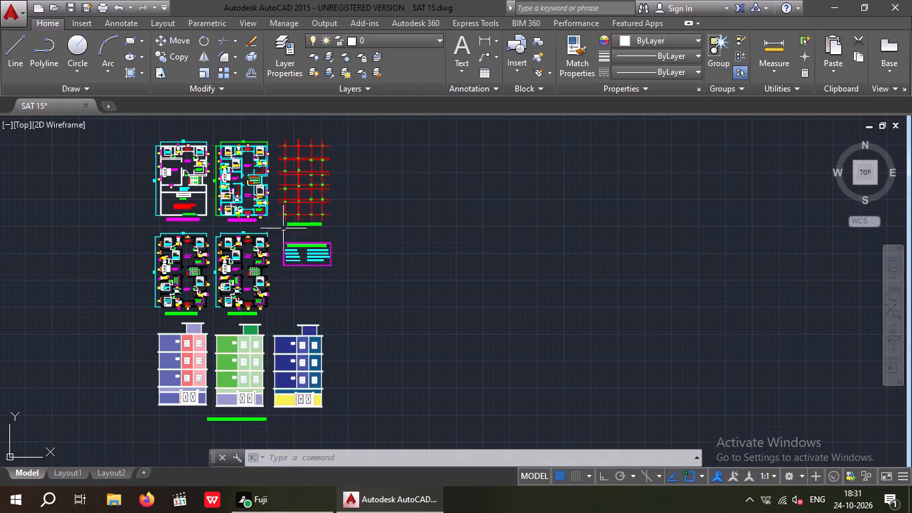
scroll(308, 205, up, 1)
middle_drag(284, 253, 377, 215)
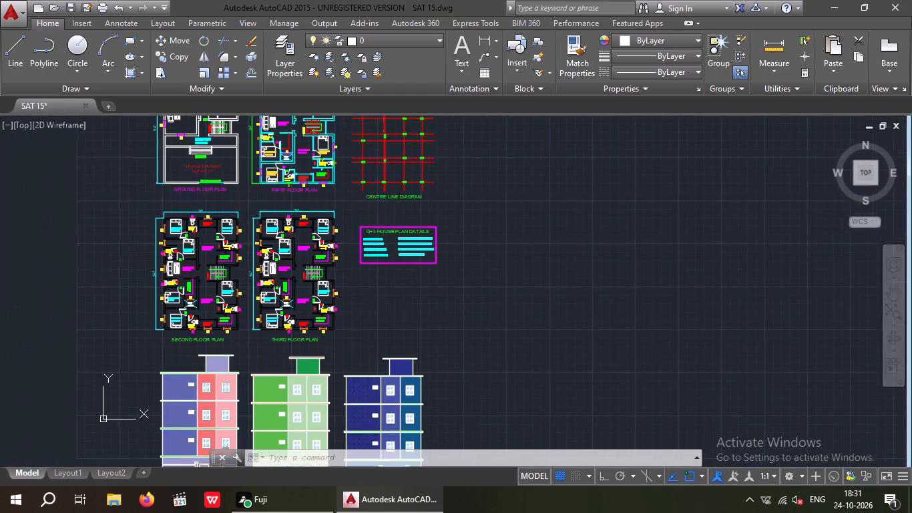
middle_drag(351, 309, 340, 259)
middle_drag(340, 316, 344, 238)
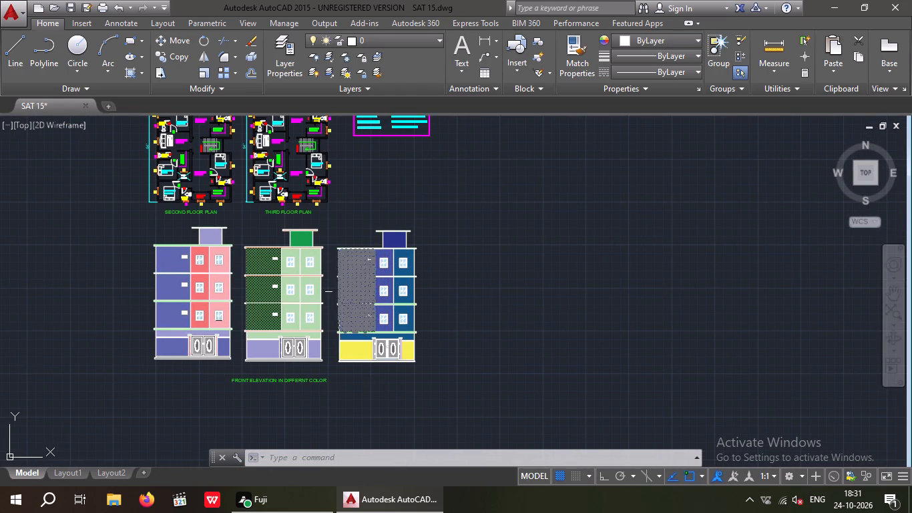
Change the solid 16,86,137 hatch on the blue elevation's right bays and band above the ground floor to the BRSTONE pattern, and save.
scroll(302, 305, up, 3)
scroll(312, 287, down, 2)
scroll(467, 234, up, 2)
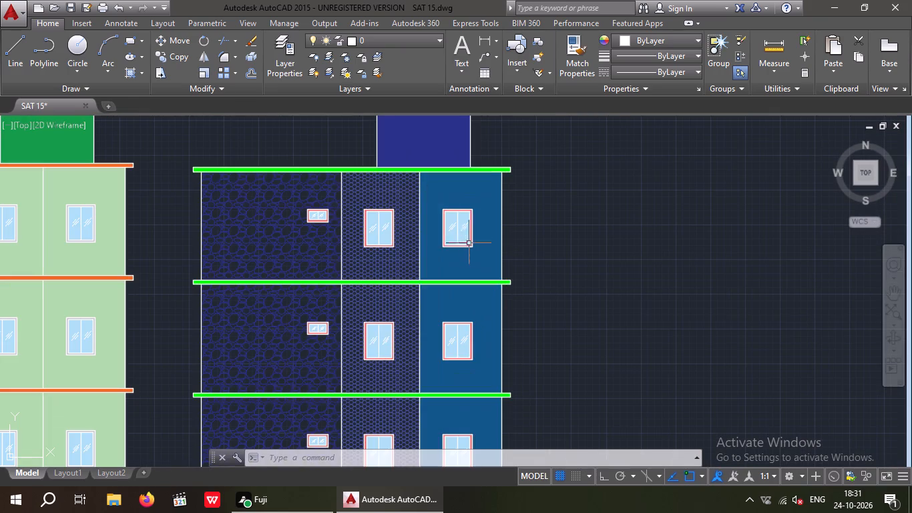
click(475, 255)
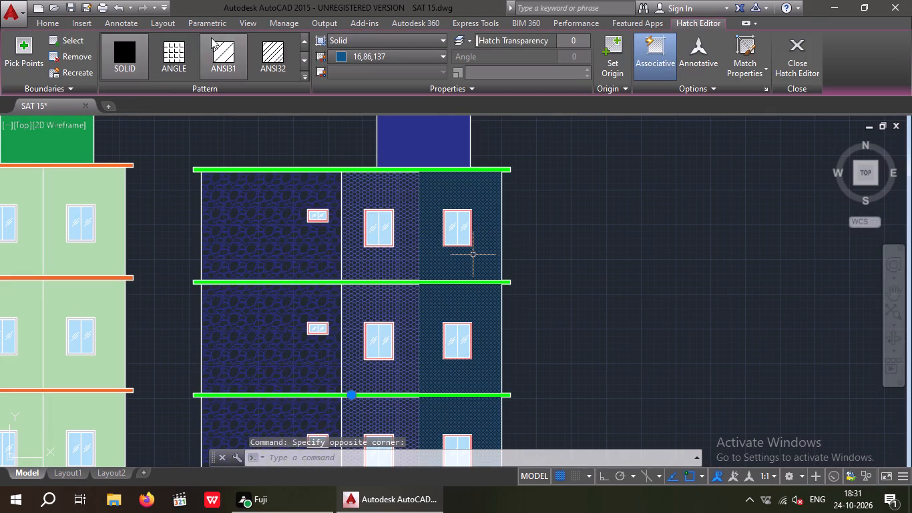
click(302, 71)
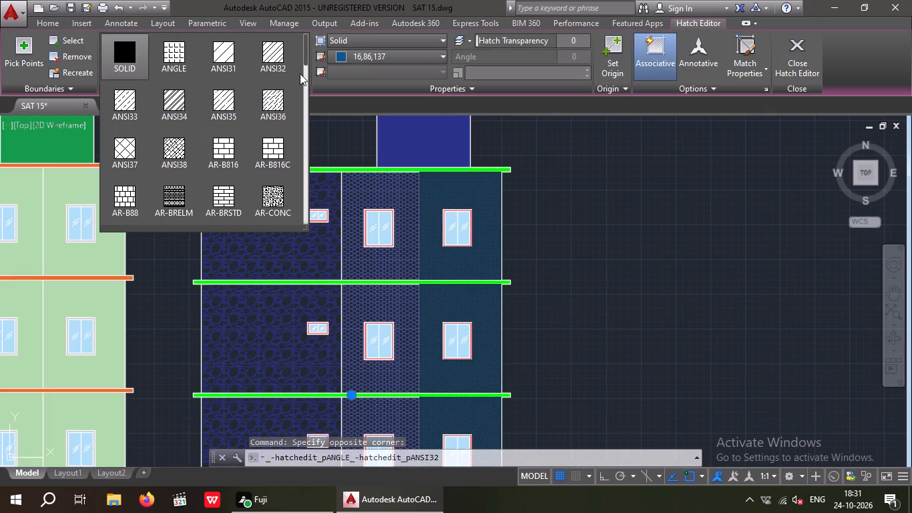
scroll(260, 139, down, 3)
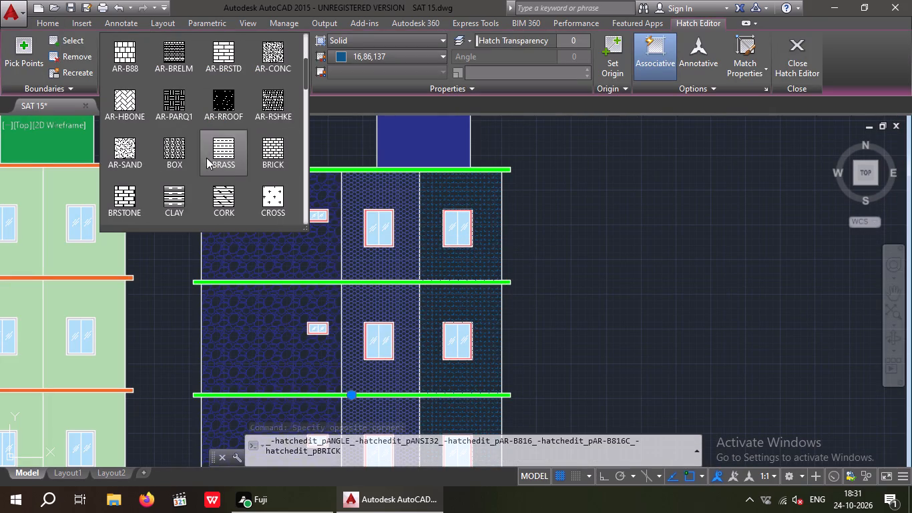
scroll(180, 154, down, 1)
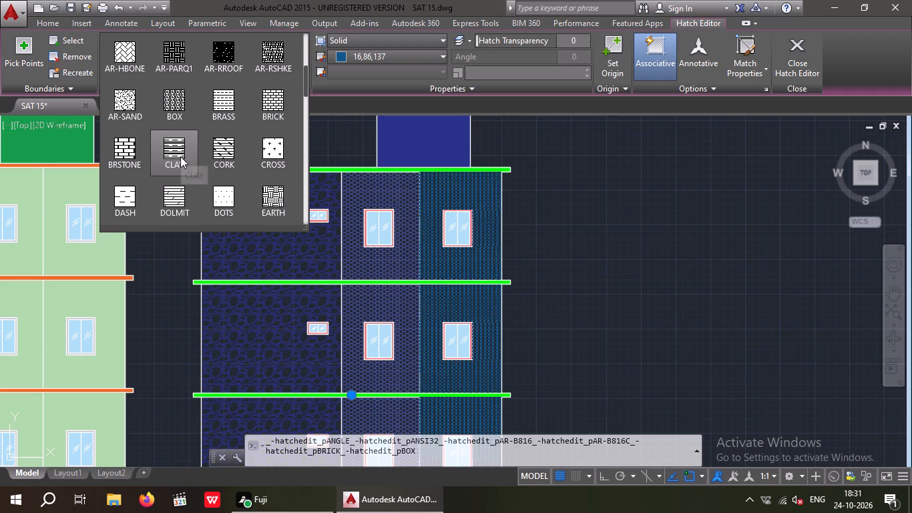
click(128, 145)
click(563, 209)
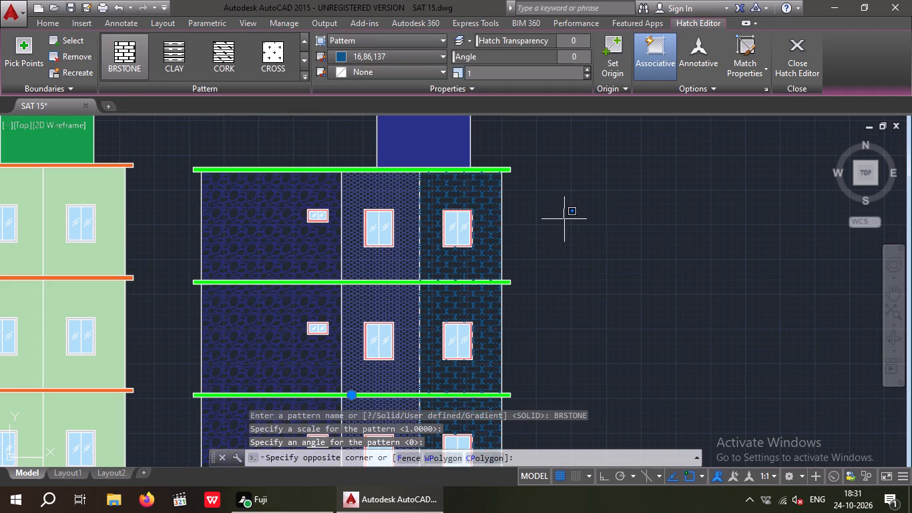
key(Escape)
scroll(557, 197, down, 2)
middle_drag(559, 235, 502, 194)
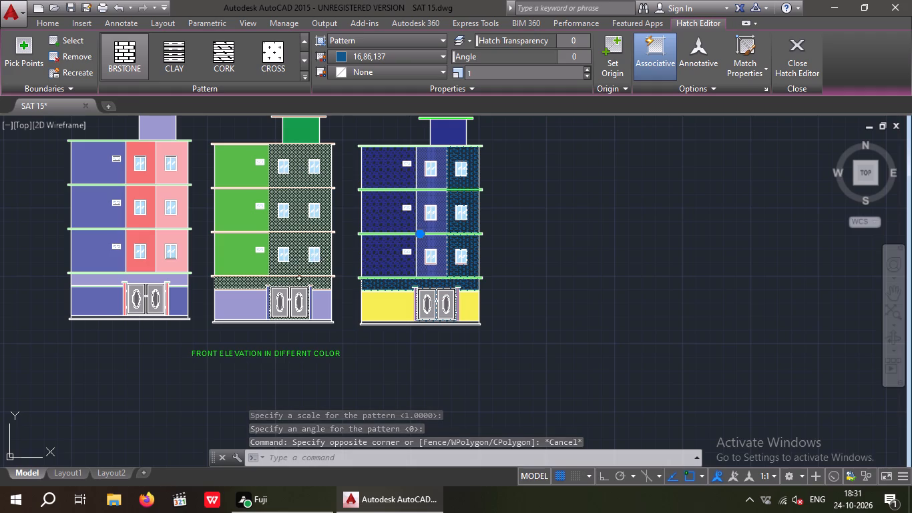
scroll(289, 273, up, 1)
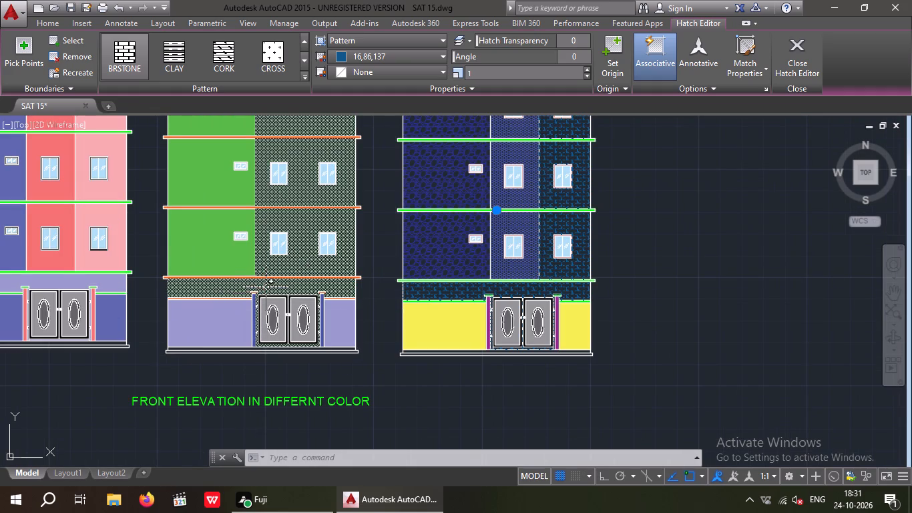
key(ctrl+s)
key(ctrl+s)
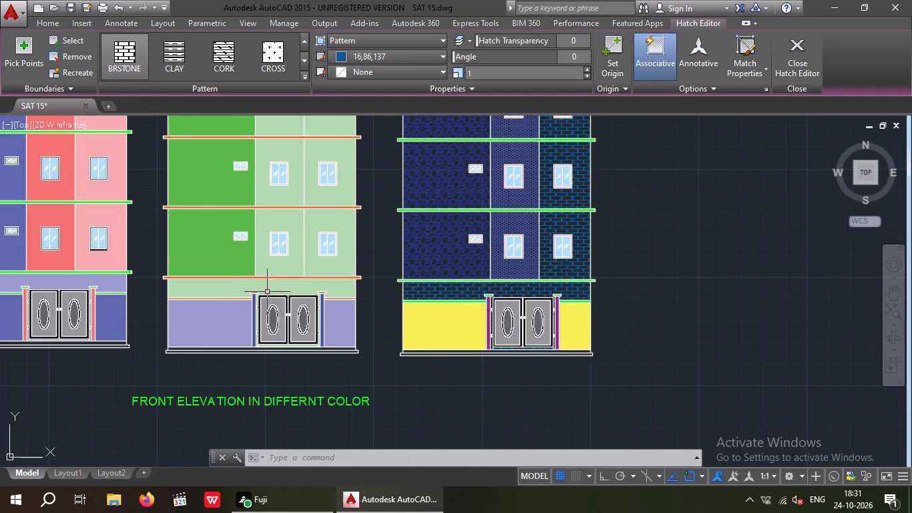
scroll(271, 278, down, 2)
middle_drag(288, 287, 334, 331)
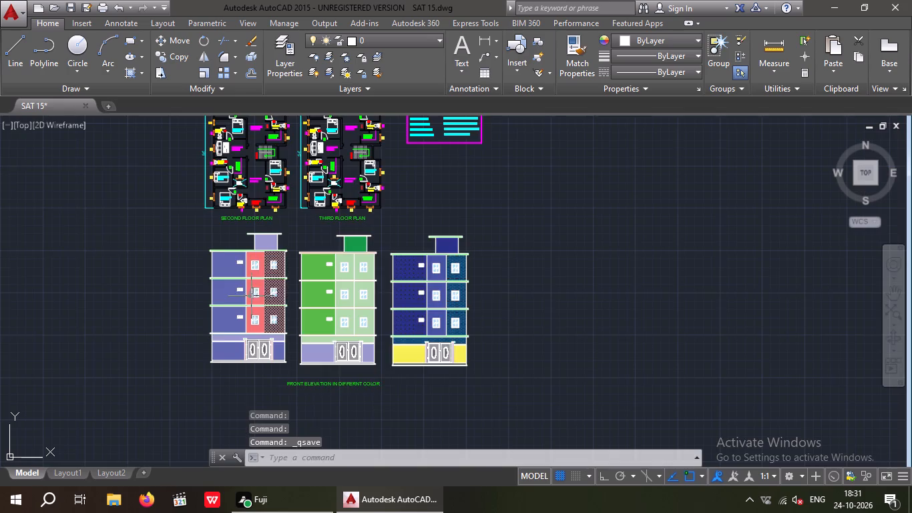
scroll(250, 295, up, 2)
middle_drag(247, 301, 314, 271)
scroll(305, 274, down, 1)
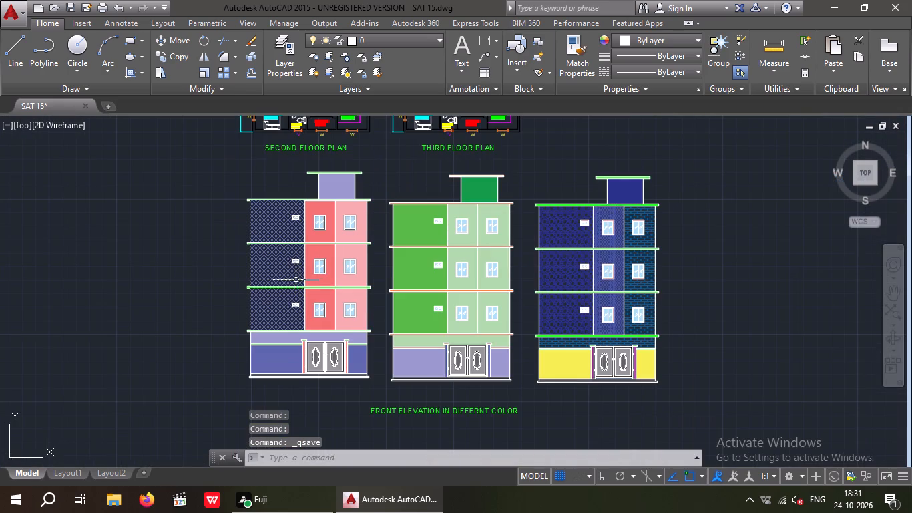
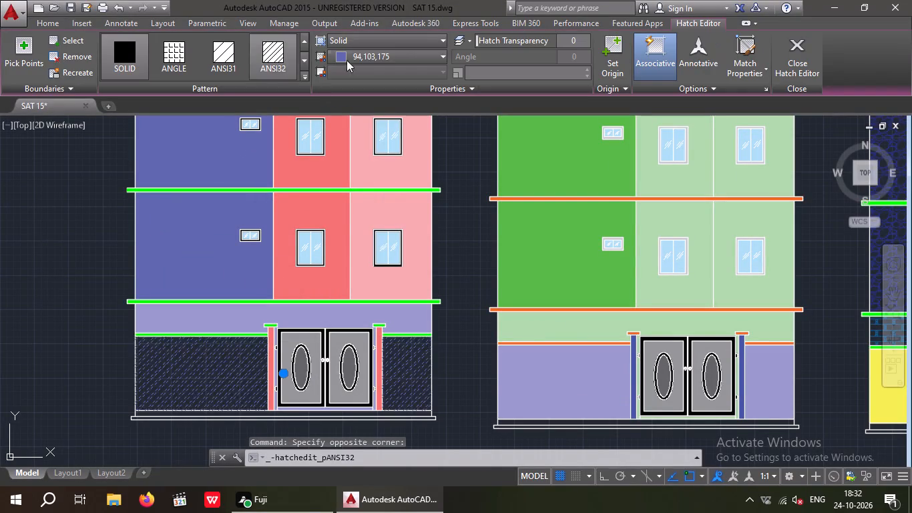
Change the ground-floor wall hatch colour of the violet-and-pink elevation to orange 248,153,30.
click(361, 58)
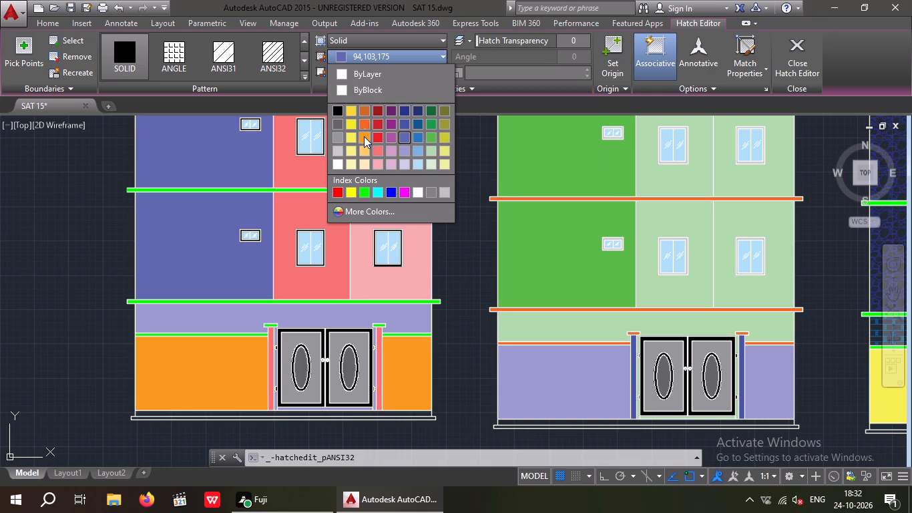
click(364, 137)
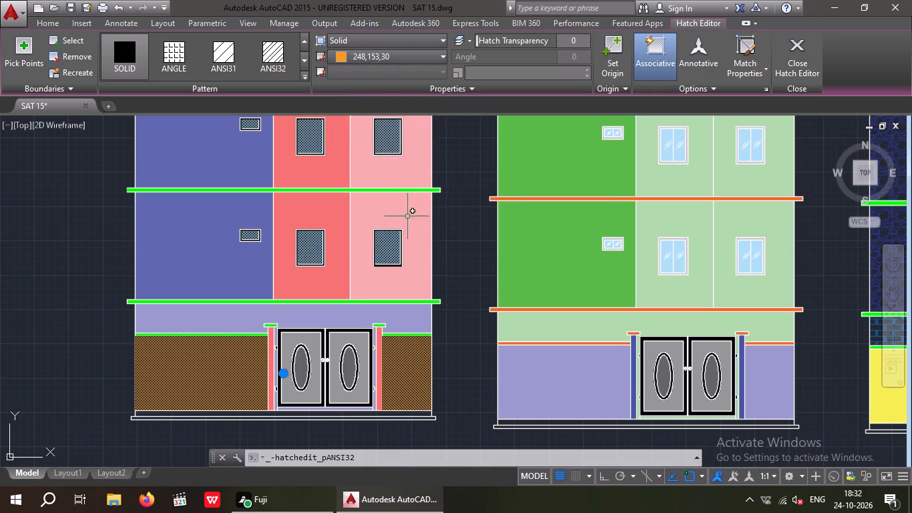
key(Escape)
Change the solid 152,152,204 hatch on the green elevation's ground-floor wall to index colour Blue.
scroll(399, 224, down, 1)
middle_drag(442, 365, 308, 354)
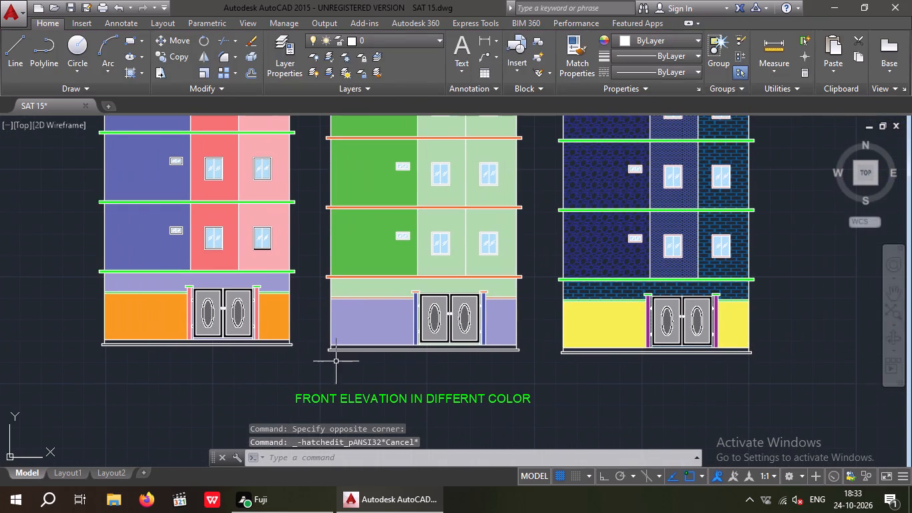
click(365, 330)
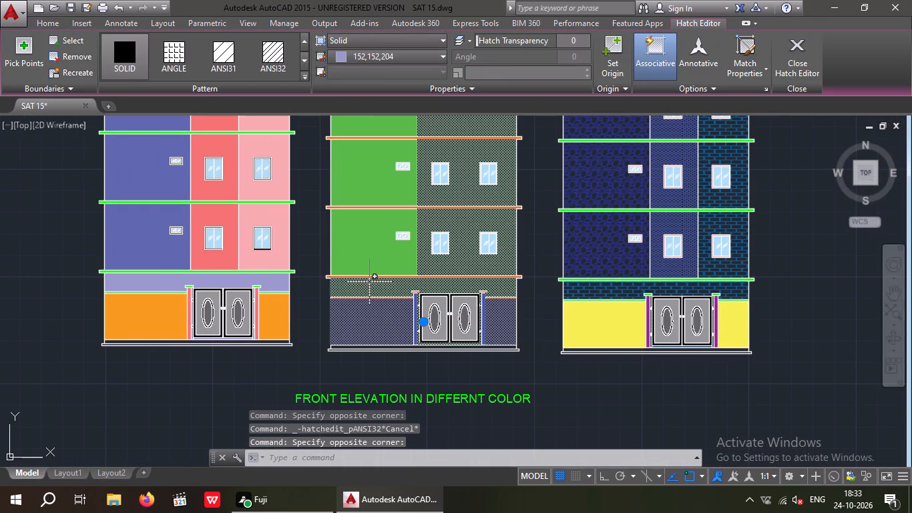
key(Escape)
click(374, 336)
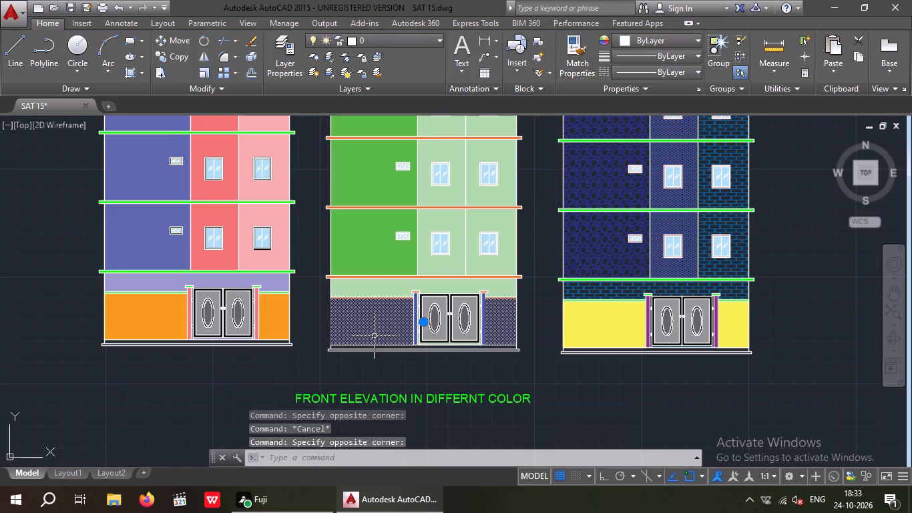
click(371, 53)
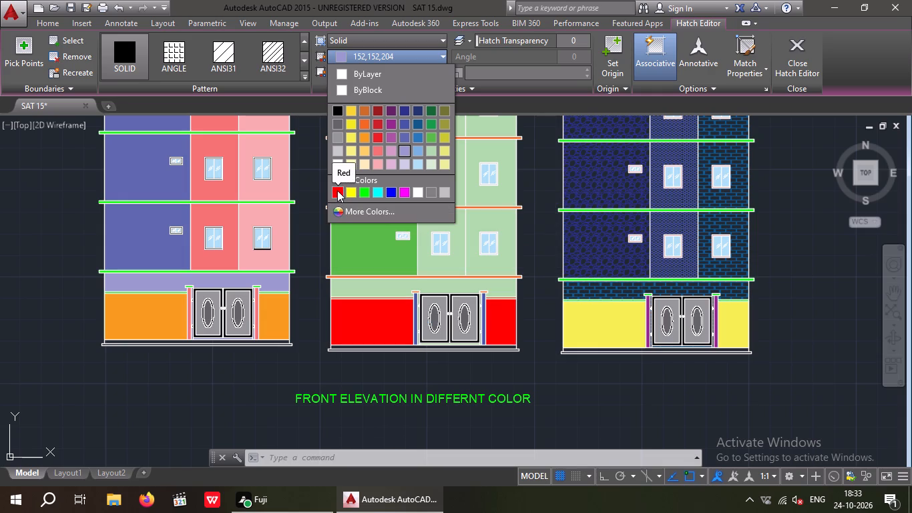
click(391, 194)
key(Escape)
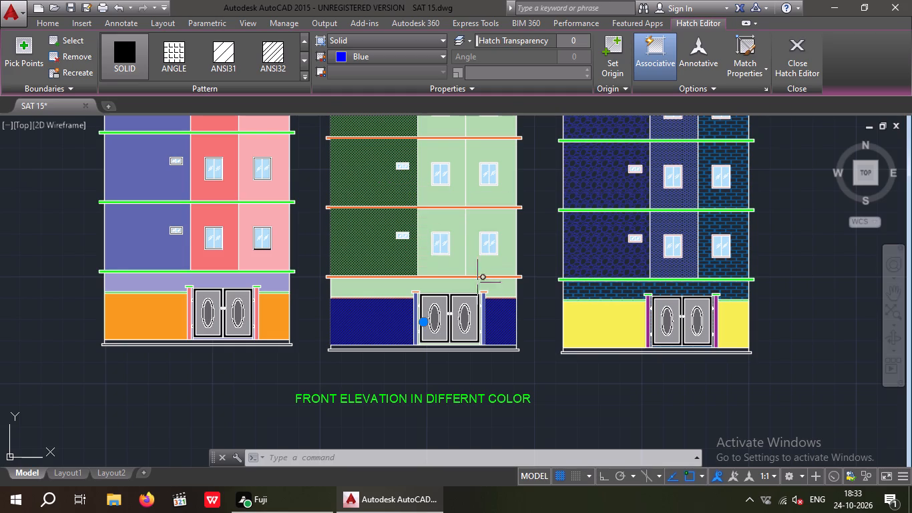
scroll(483, 321, down, 1)
middle_drag(483, 321, 379, 356)
key(Escape)
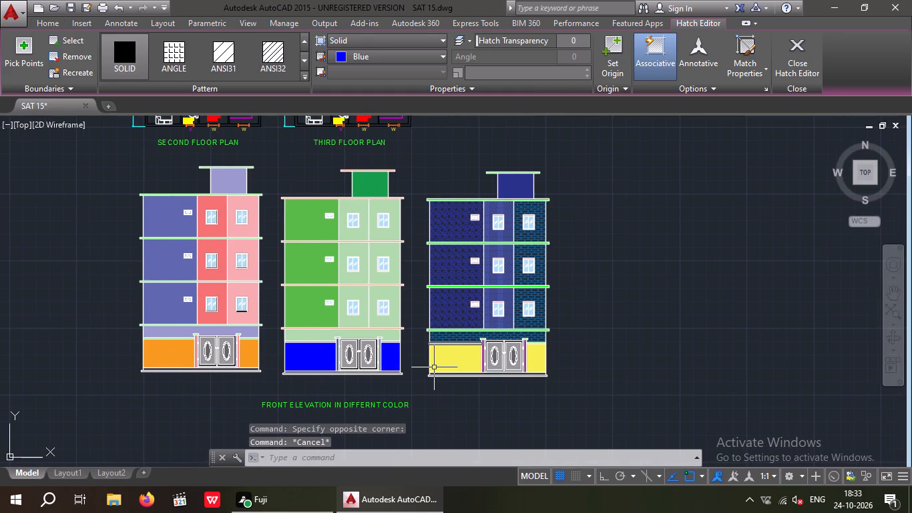
Change the blue elevation's ground-floor wall hatch colour to index colour Red and save the drawing.
middle_drag(439, 387, 371, 350)
scroll(409, 297, up, 1)
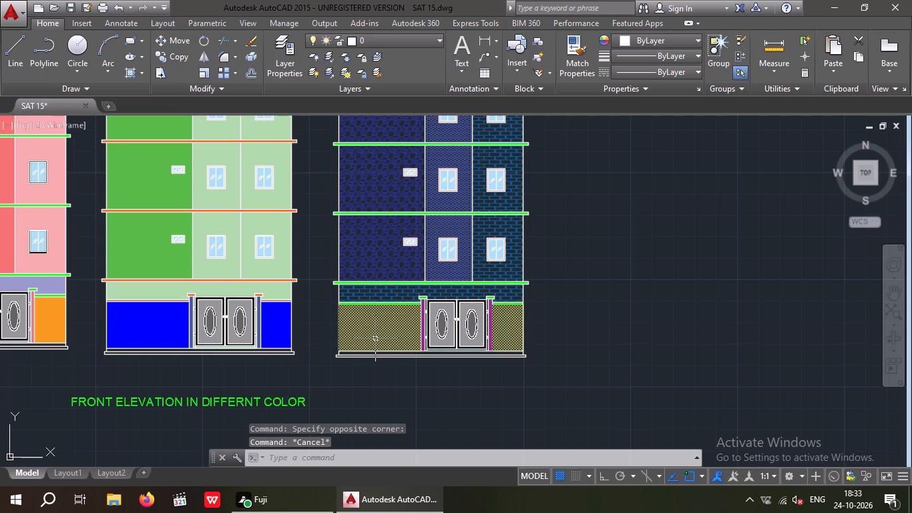
click(375, 337)
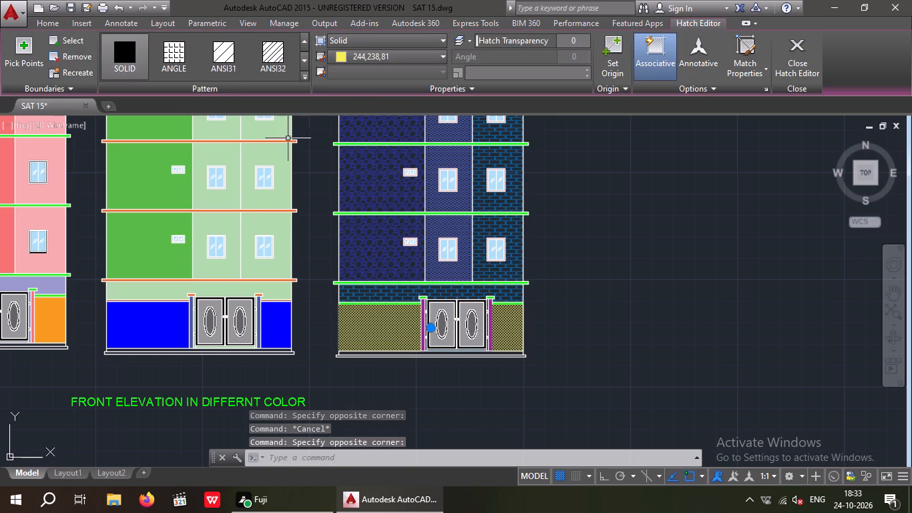
click(382, 55)
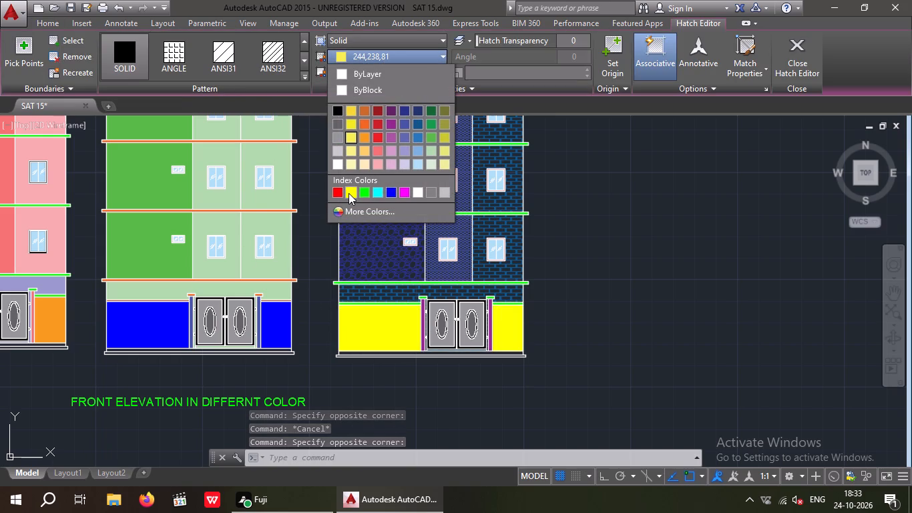
click(335, 194)
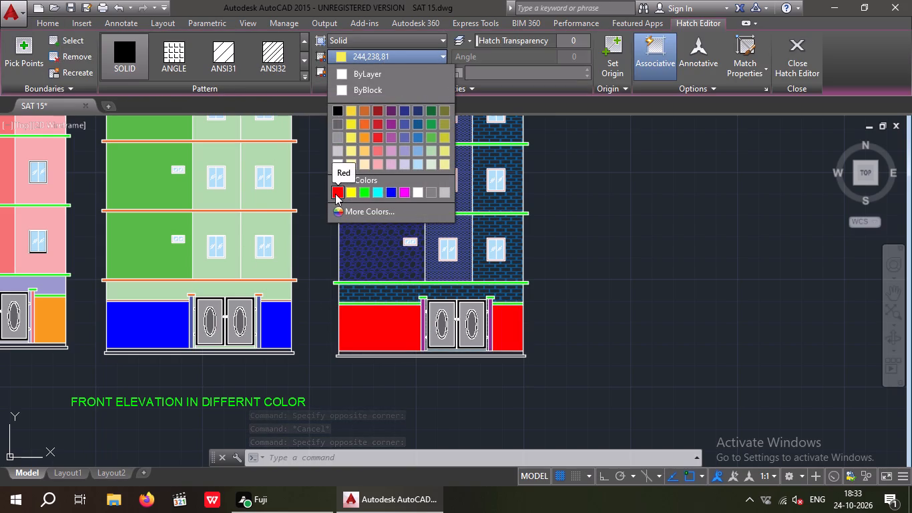
key(Escape)
middle_drag(357, 267, 443, 284)
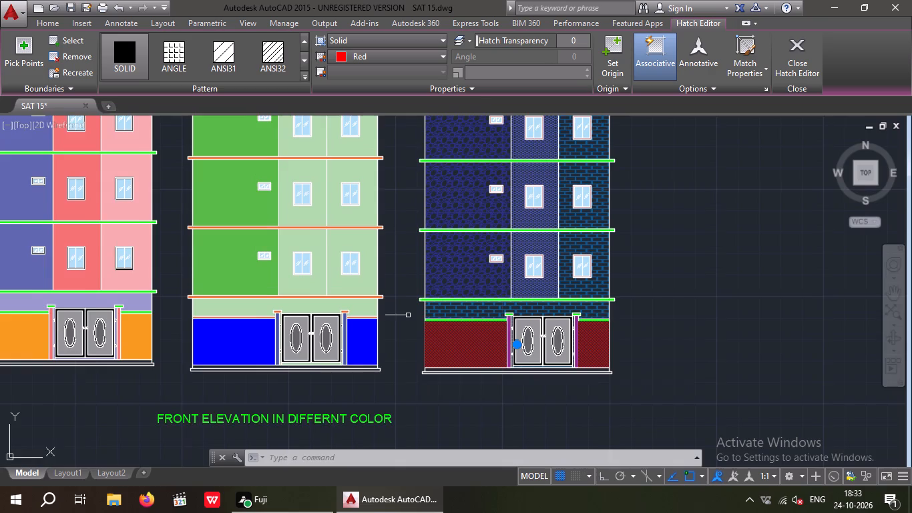
middle_drag(411, 316, 475, 336)
scroll(473, 330, down, 1)
key(Escape)
key(Escape)
middle_drag(467, 366, 470, 381)
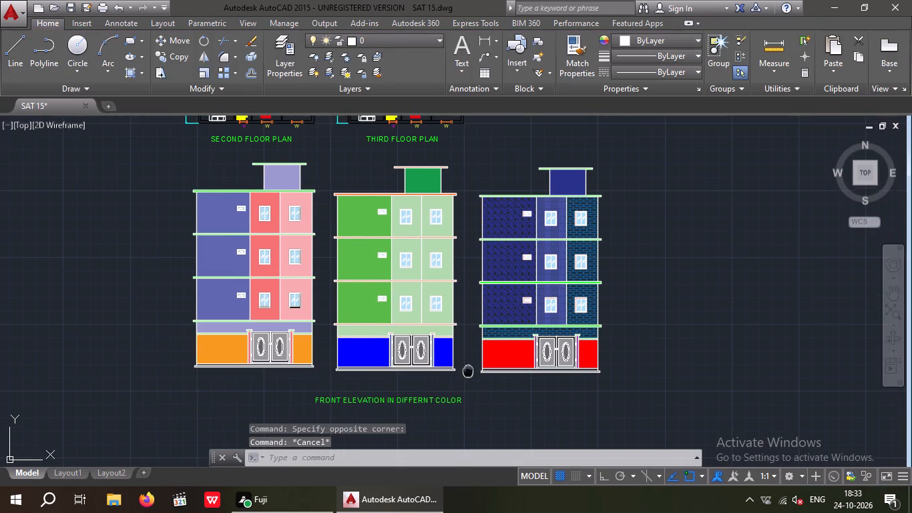
middle_drag(470, 381, 470, 383)
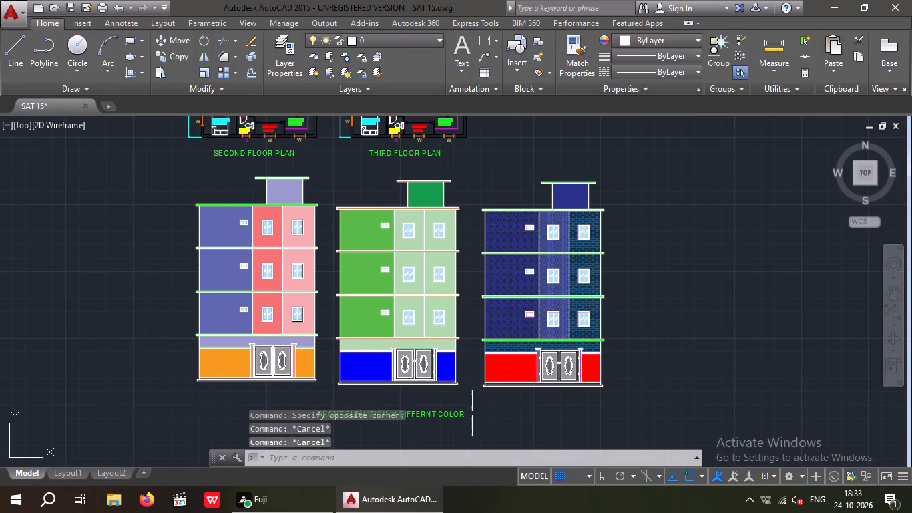
middle_drag(473, 363, 486, 372)
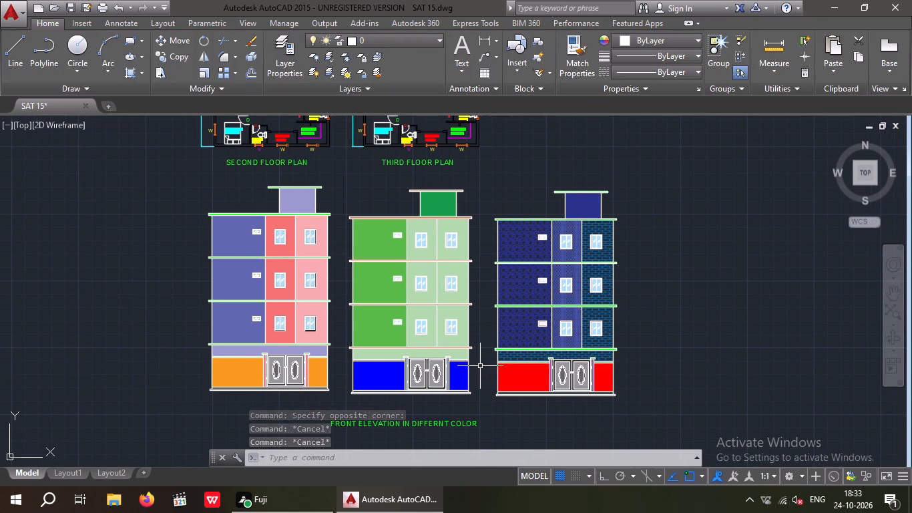
key(ctrl+s)
key(ctrl+s)
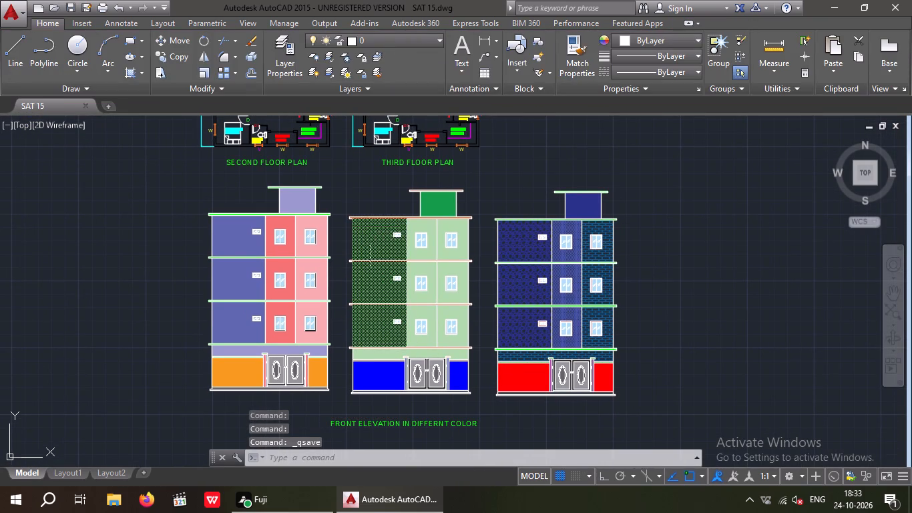
Change the solid green hatch on the green elevation's three left bays to purple 100,33,101.
scroll(376, 248, up, 2)
click(376, 251)
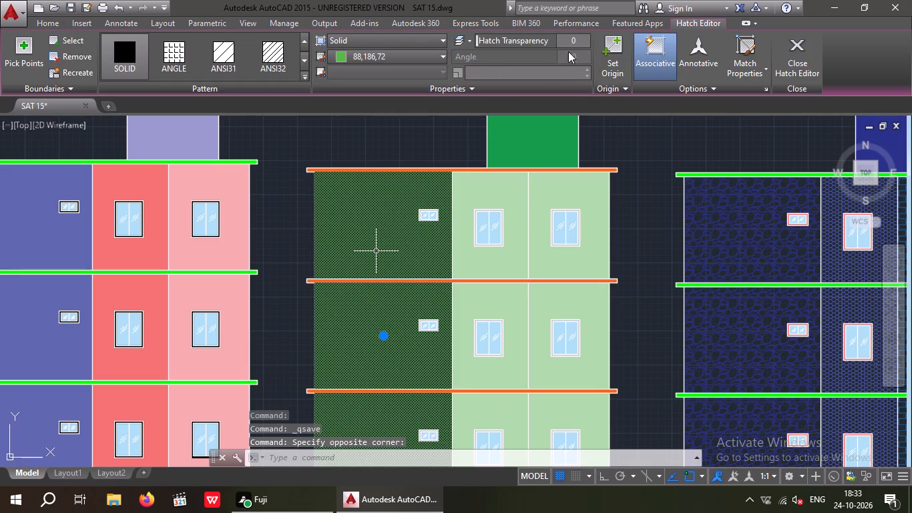
click(397, 50)
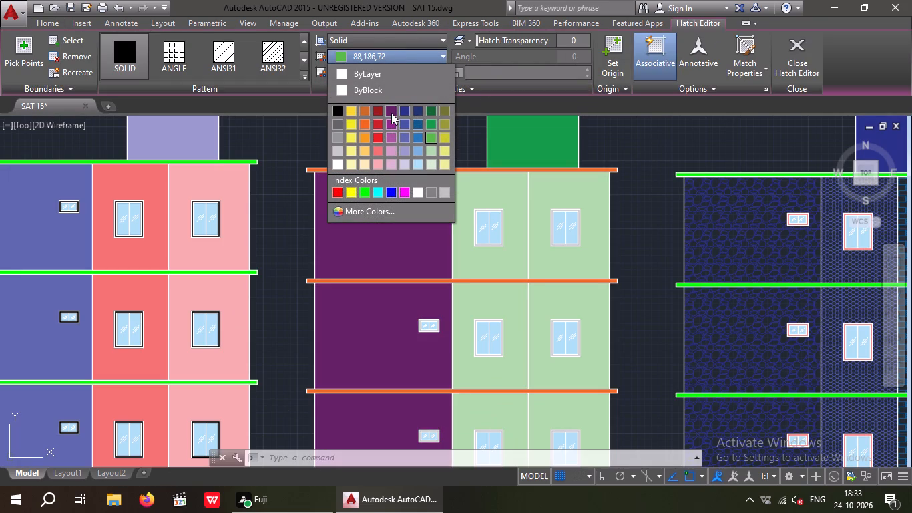
click(391, 113)
key(Escape)
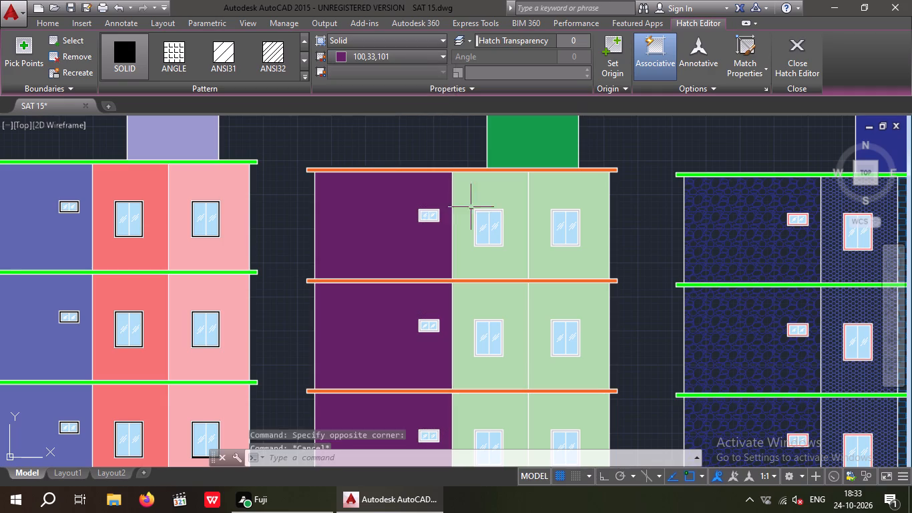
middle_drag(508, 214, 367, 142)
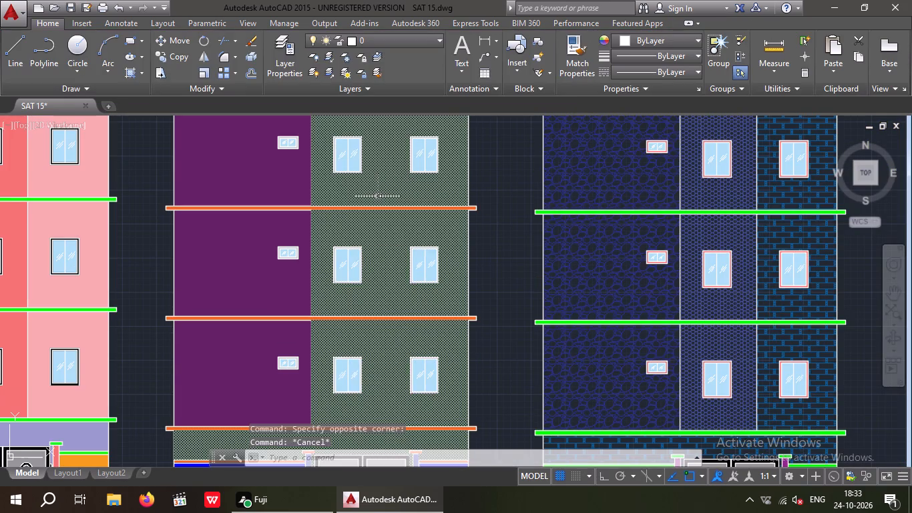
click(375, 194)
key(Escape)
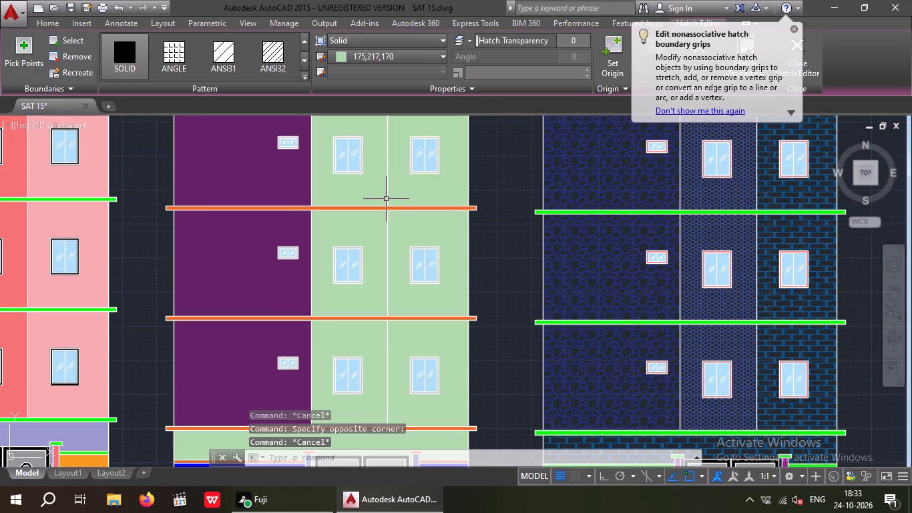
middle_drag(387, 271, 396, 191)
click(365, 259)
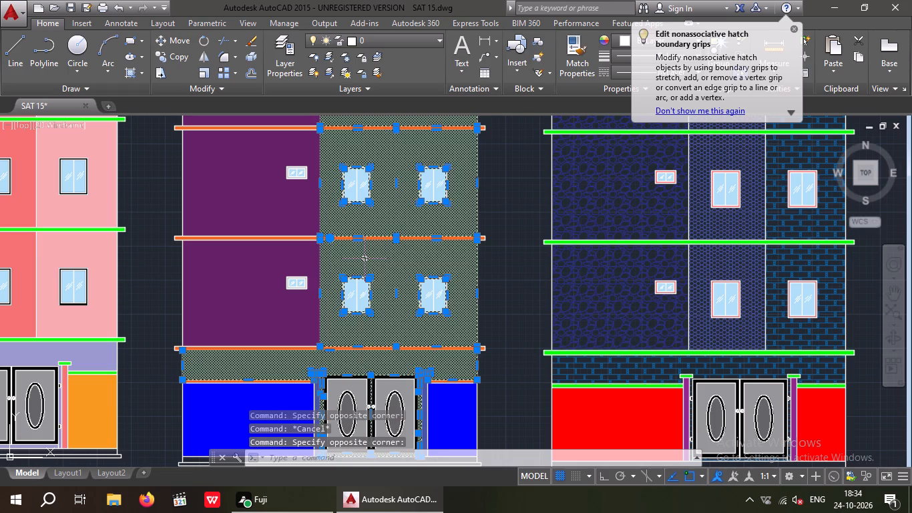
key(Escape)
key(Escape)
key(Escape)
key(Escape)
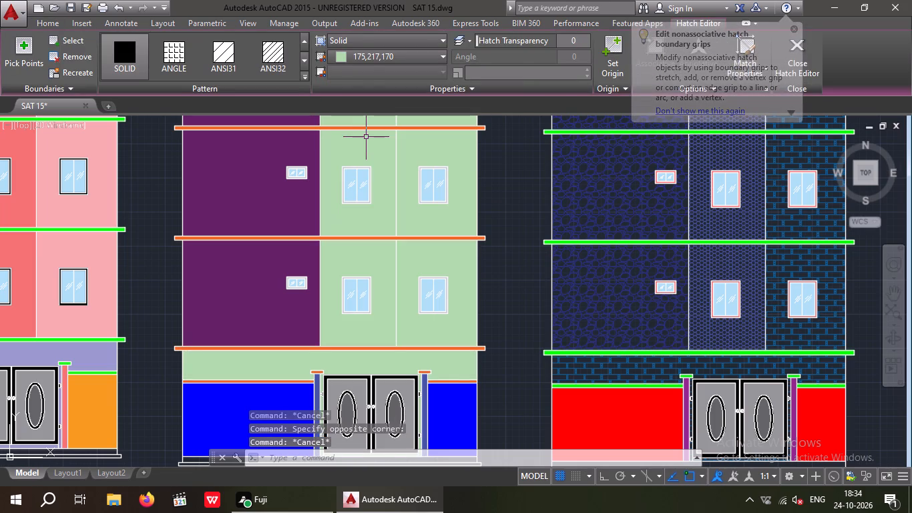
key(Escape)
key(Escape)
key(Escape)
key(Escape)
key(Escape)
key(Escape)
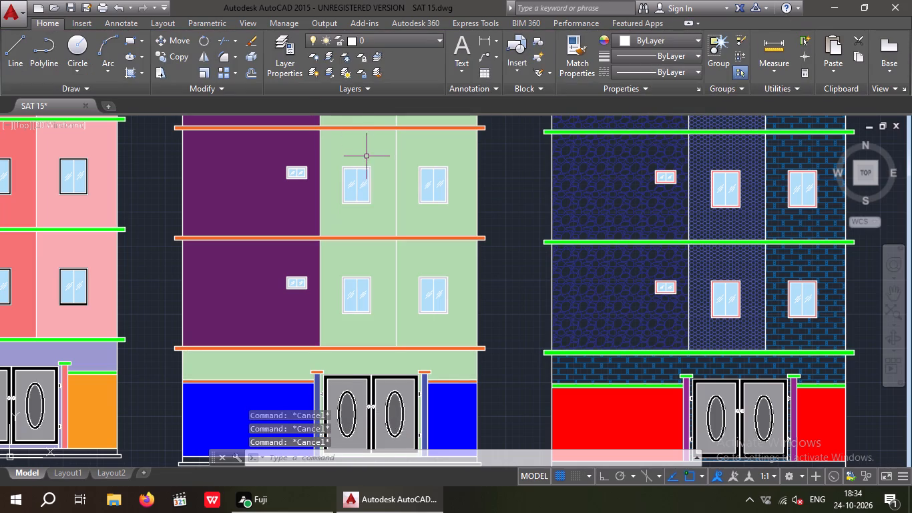
Change the solid light green hatch on the middle elevation's window bays and band above the ground floor to the NET3 pattern.
click(367, 156)
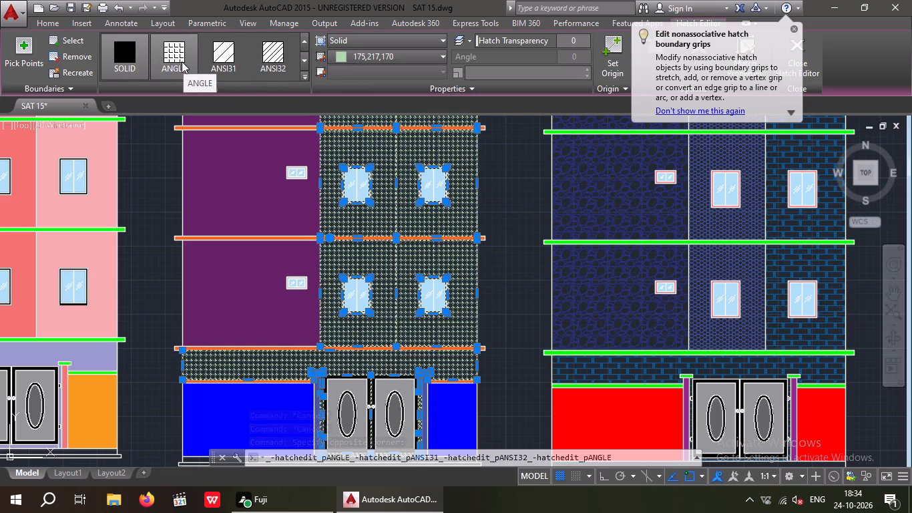
click(303, 77)
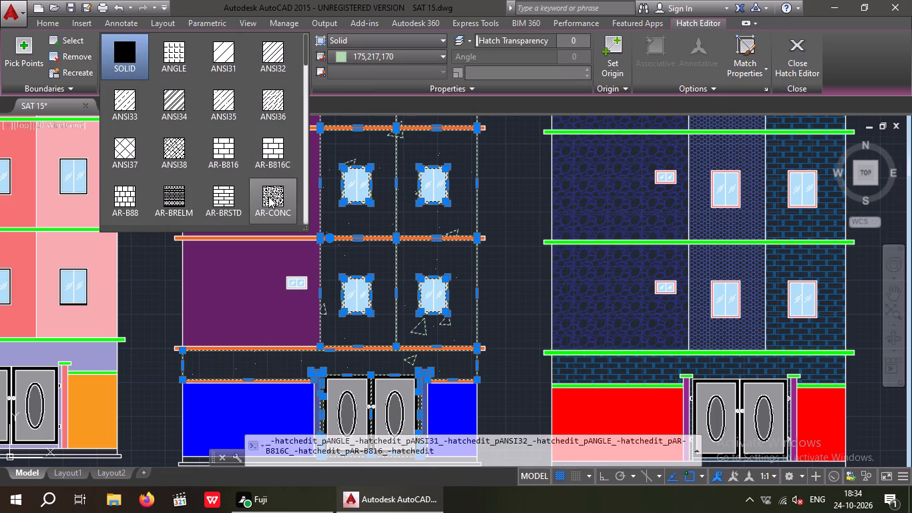
scroll(223, 185, down, 11)
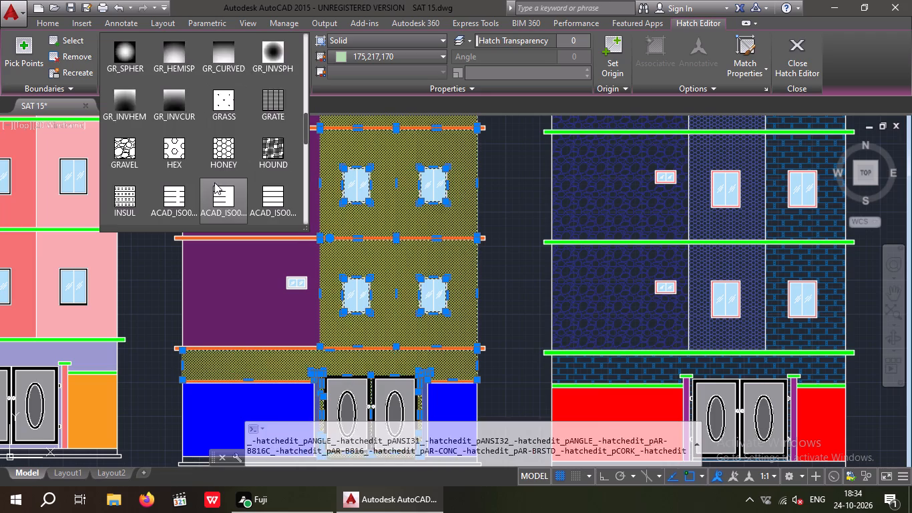
scroll(214, 182, down, 11)
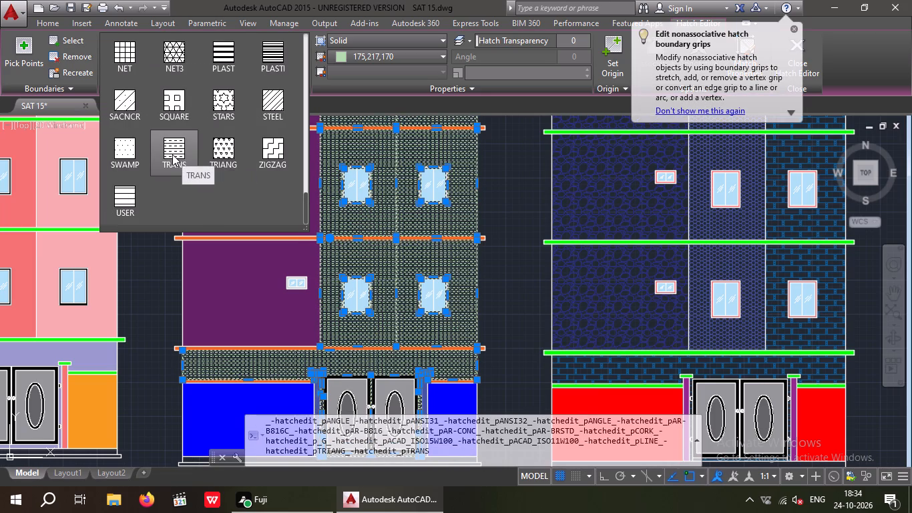
click(168, 61)
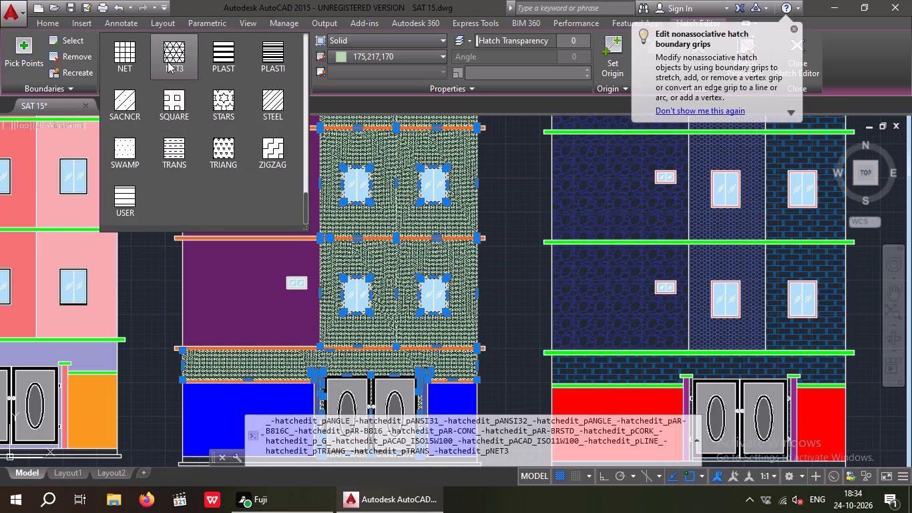
key(Escape)
key(Escape)
key(Escape)
Change the solid blue-violet hatch on the first elevation's three left bays to the TRIANG pattern.
scroll(244, 242, down, 3)
middle_drag(246, 241, 254, 299)
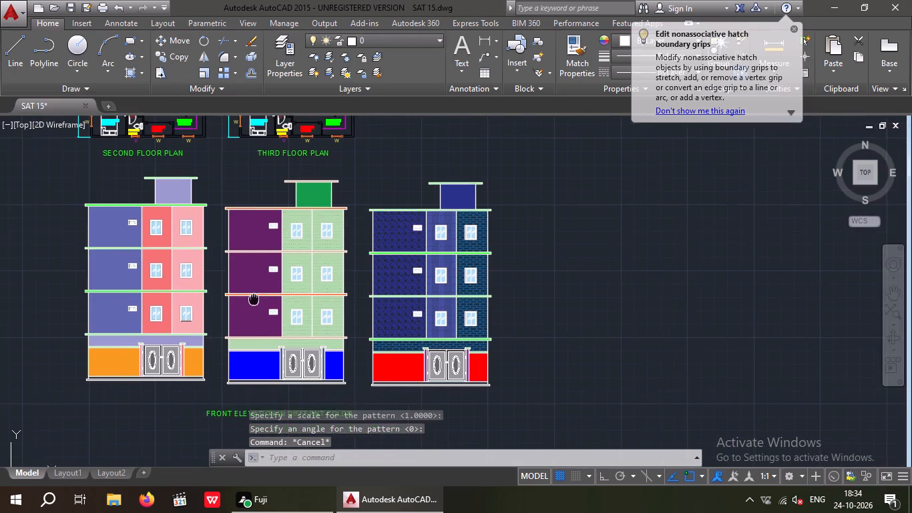
middle_drag(324, 286, 373, 263)
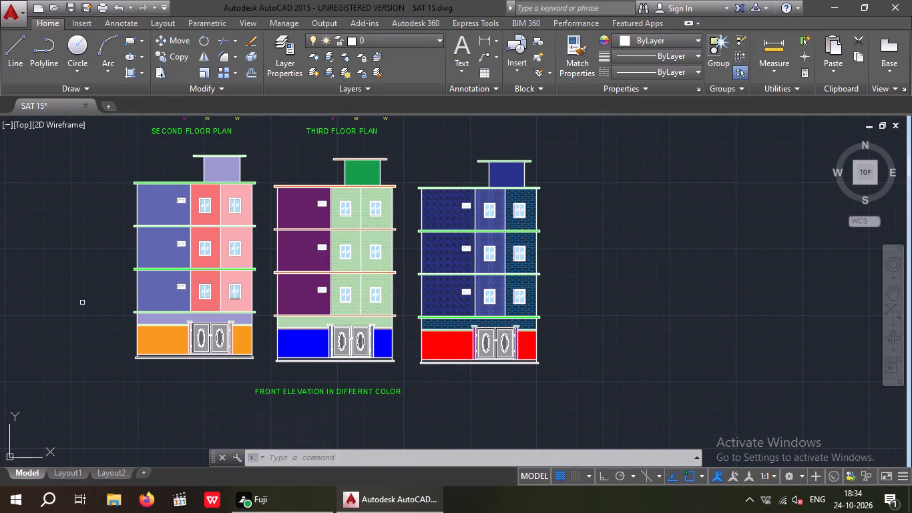
middle_drag(234, 306, 341, 288)
scroll(270, 209, up, 2)
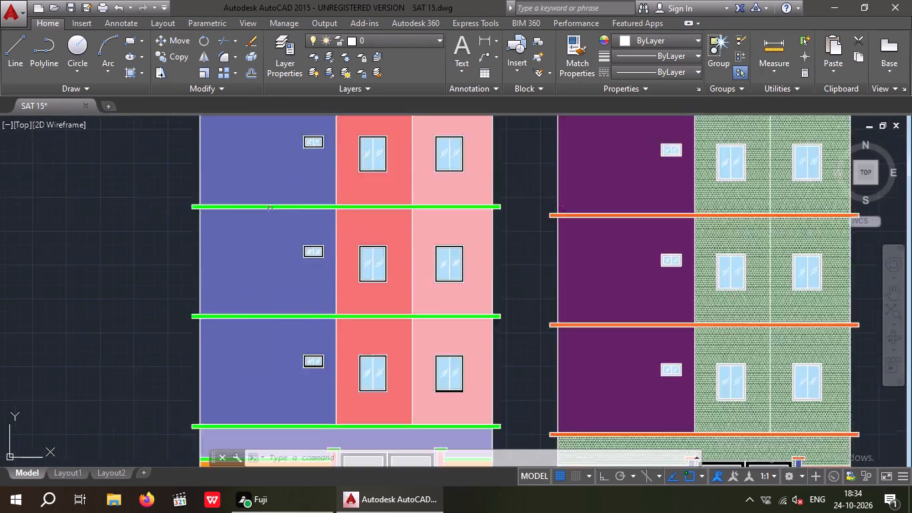
scroll(256, 192, down, 1)
click(258, 177)
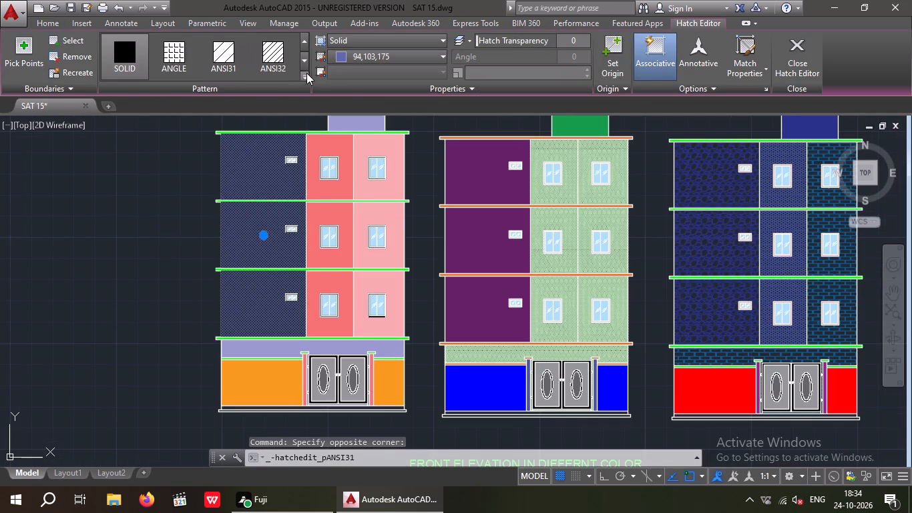
click(307, 72)
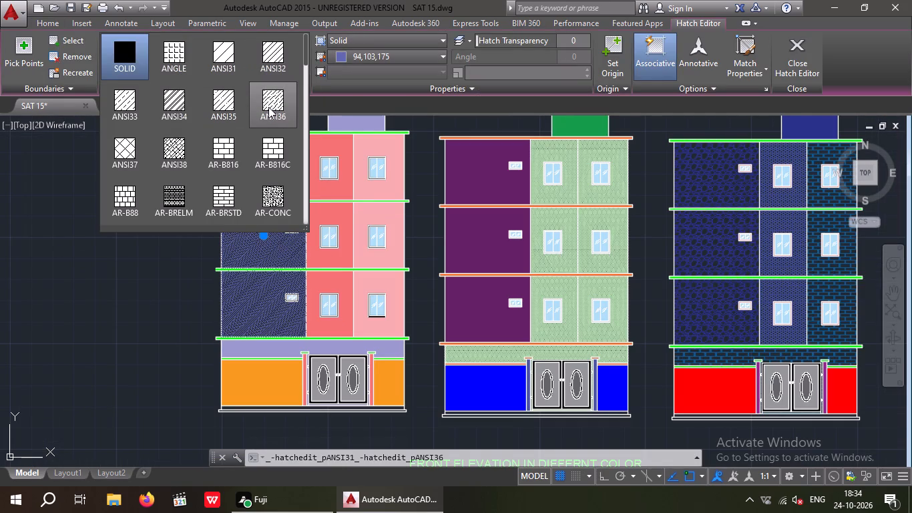
scroll(234, 132, down, 3)
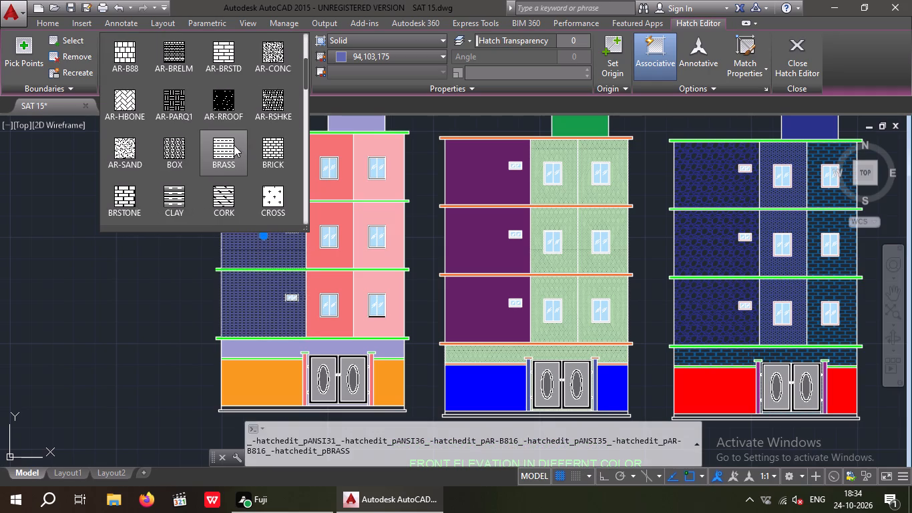
scroll(228, 152, down, 3)
scroll(220, 159, up, 3)
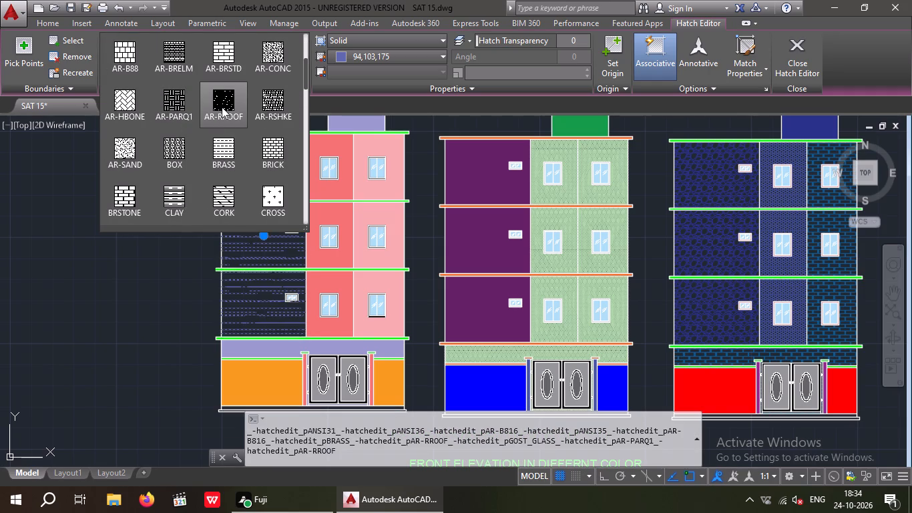
scroll(238, 151, down, 11)
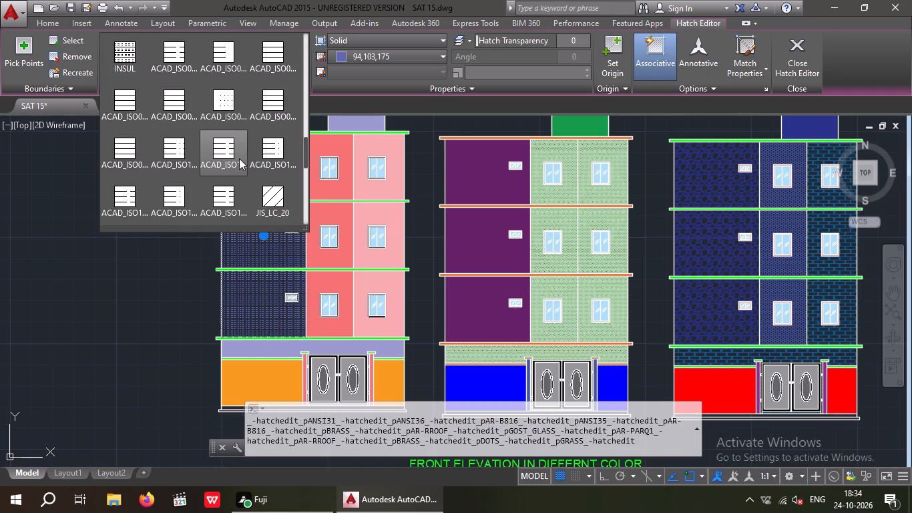
scroll(236, 162, down, 10)
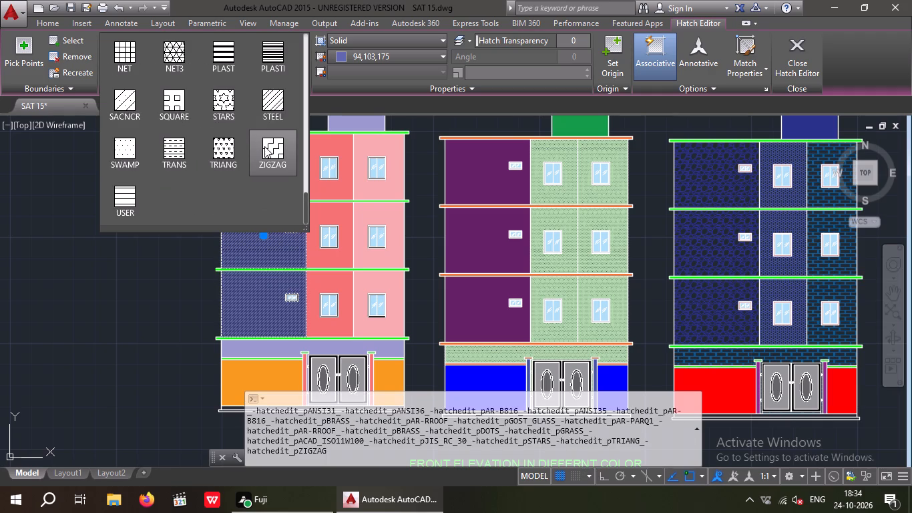
click(224, 151)
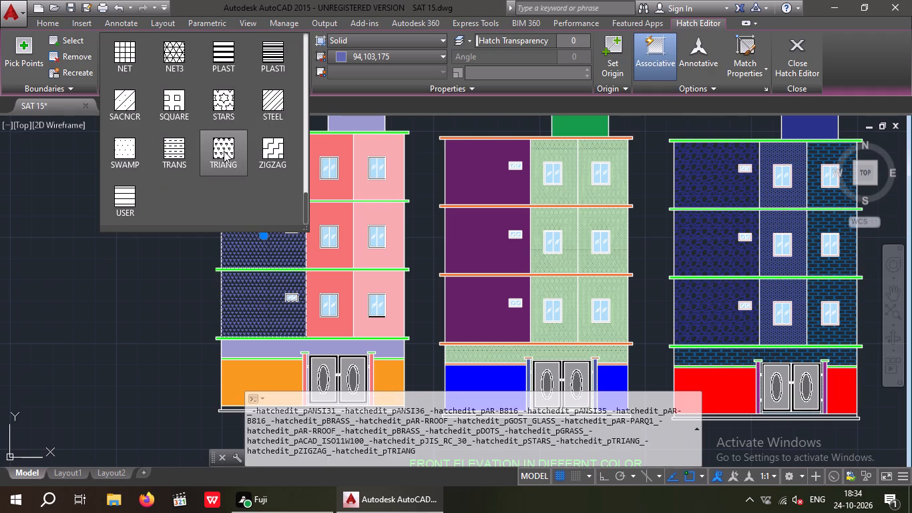
key(Escape)
key(Escape)
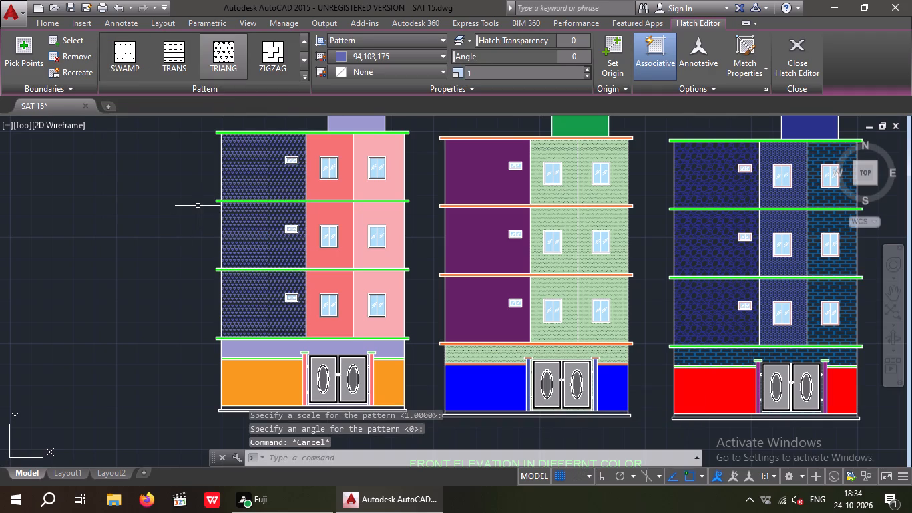
key(Escape)
key(Escape)
key(Escape)
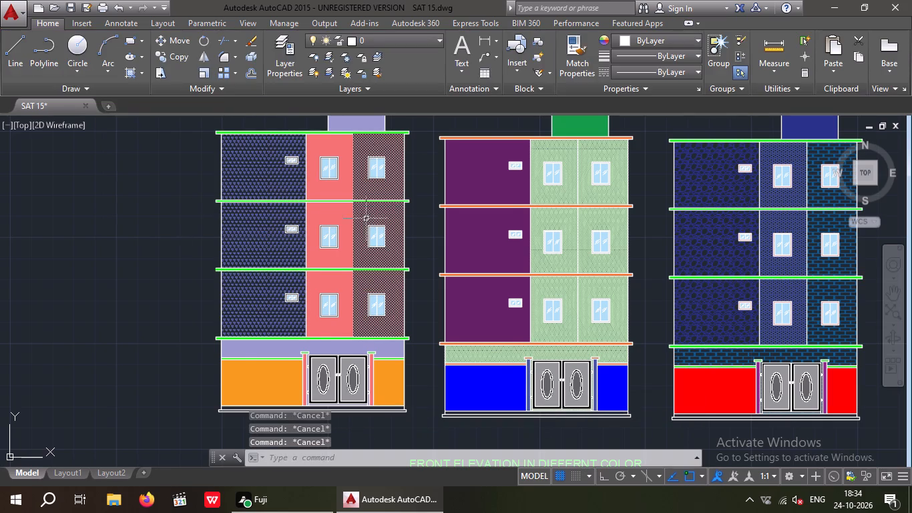
Change the solid purple hatch on the middle elevation's three left bays to the SQUARE pattern.
middle_drag(346, 230, 235, 259)
click(359, 225)
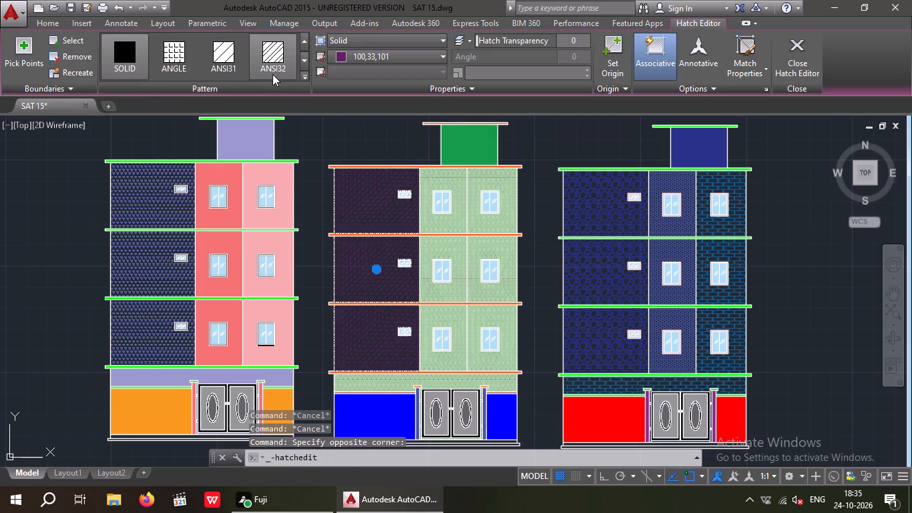
click(302, 76)
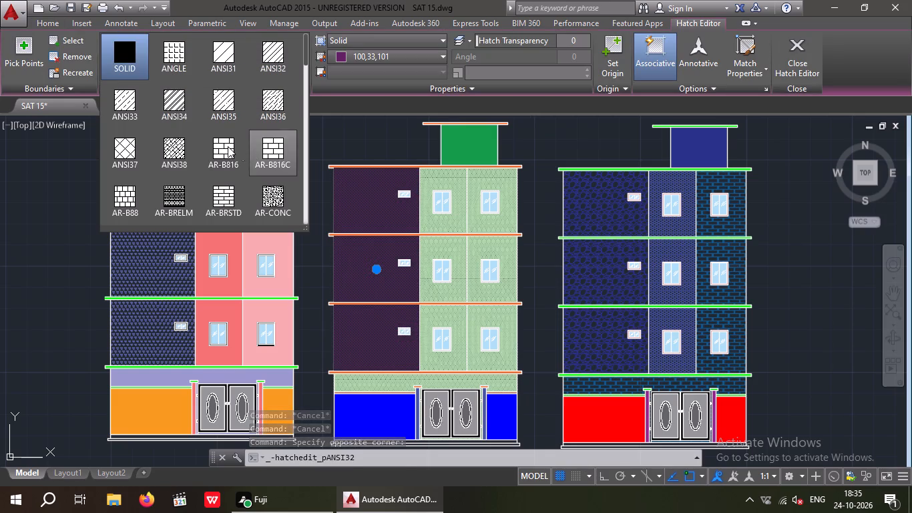
scroll(227, 124, down, 19)
scroll(217, 161, down, 3)
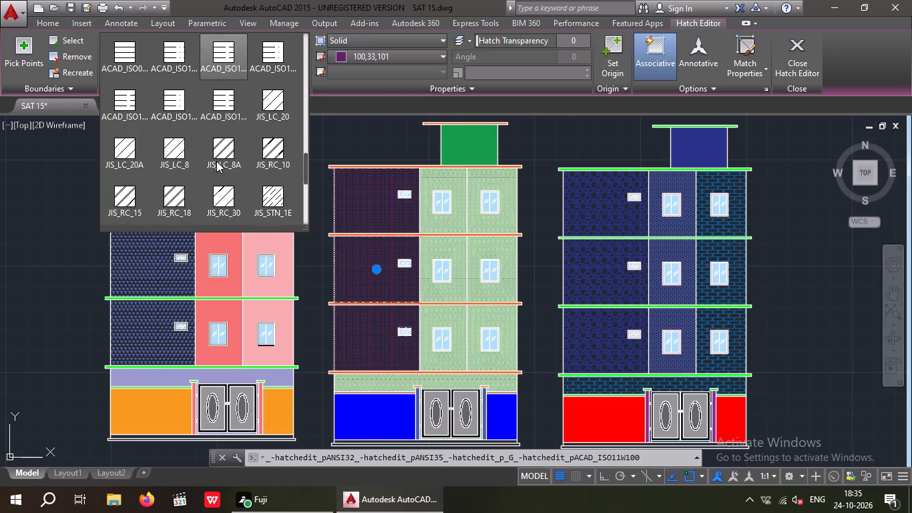
scroll(216, 161, down, 6)
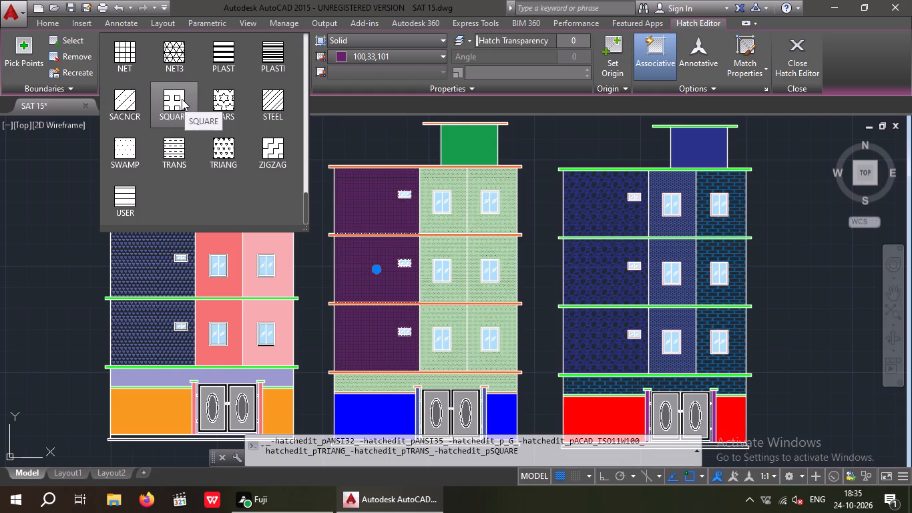
click(182, 99)
key(Escape)
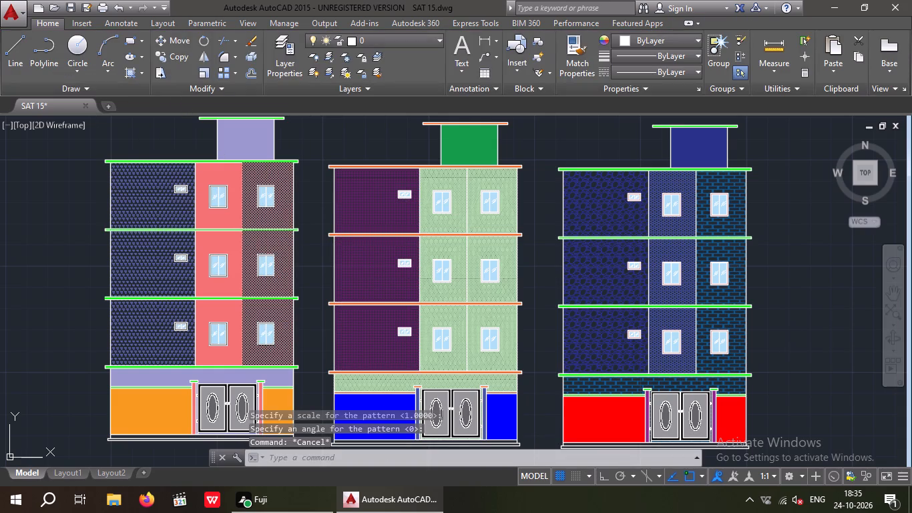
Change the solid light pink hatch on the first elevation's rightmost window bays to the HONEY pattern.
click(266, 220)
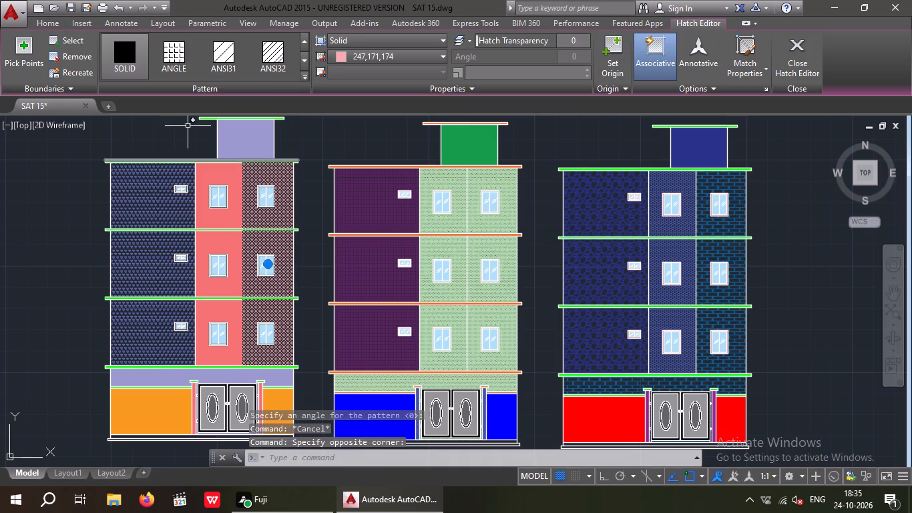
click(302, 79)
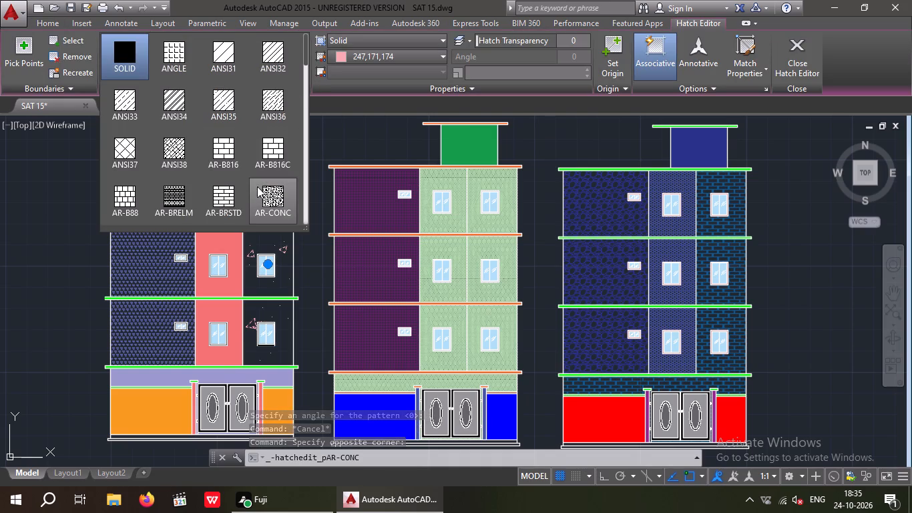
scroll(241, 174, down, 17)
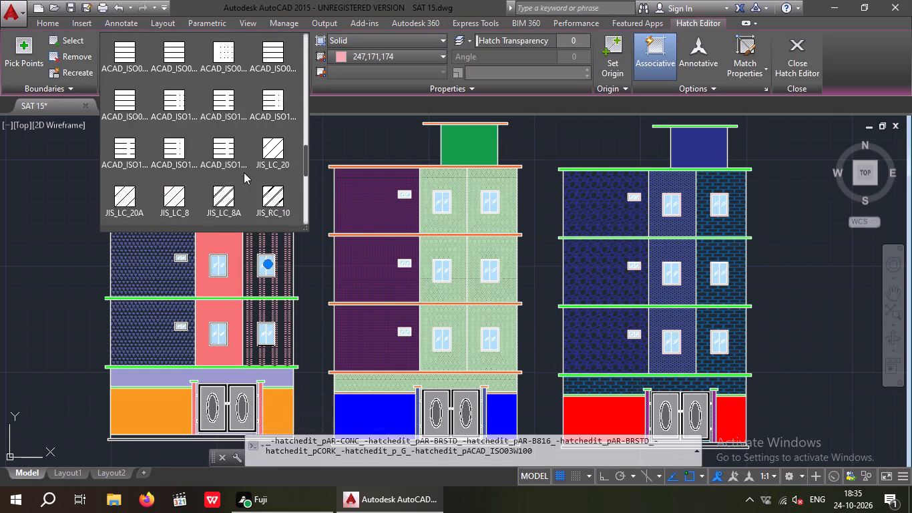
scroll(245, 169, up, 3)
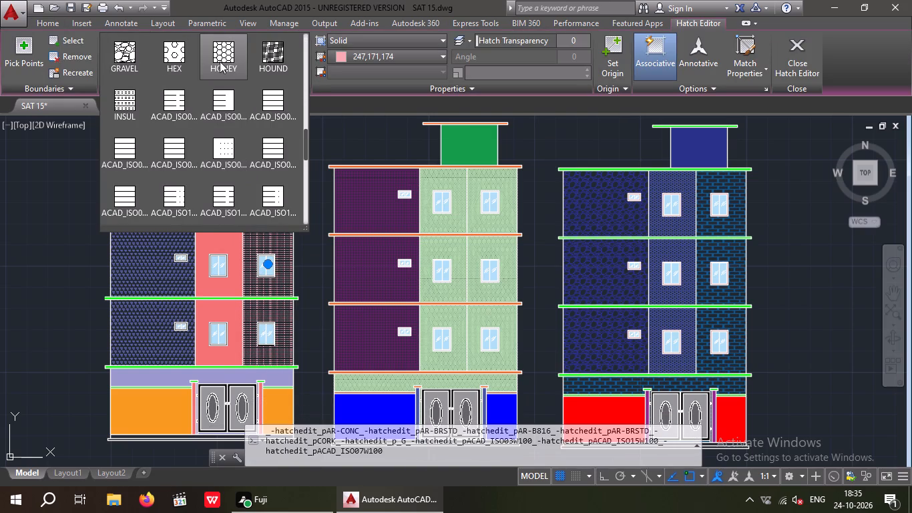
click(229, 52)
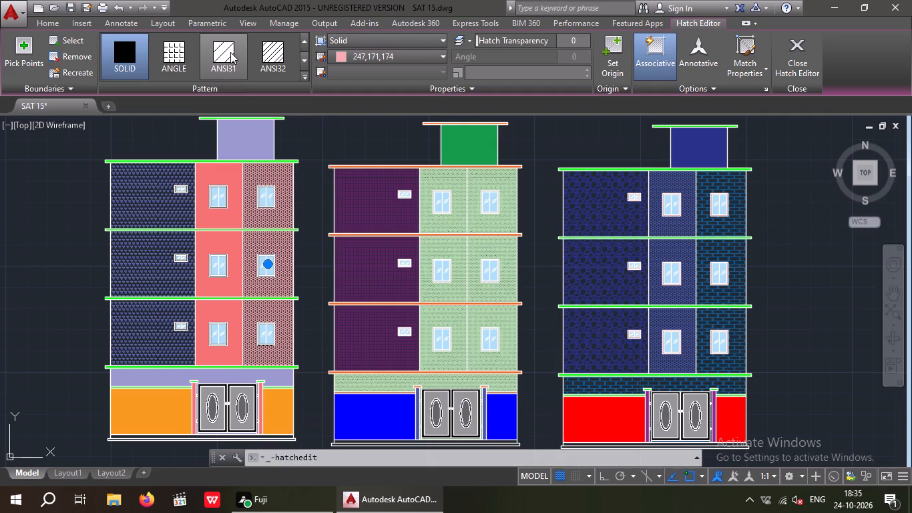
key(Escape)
Set the hatches on both the red and light pink window bays of the first elevation to the STARS pattern and save the drawing.
click(231, 212)
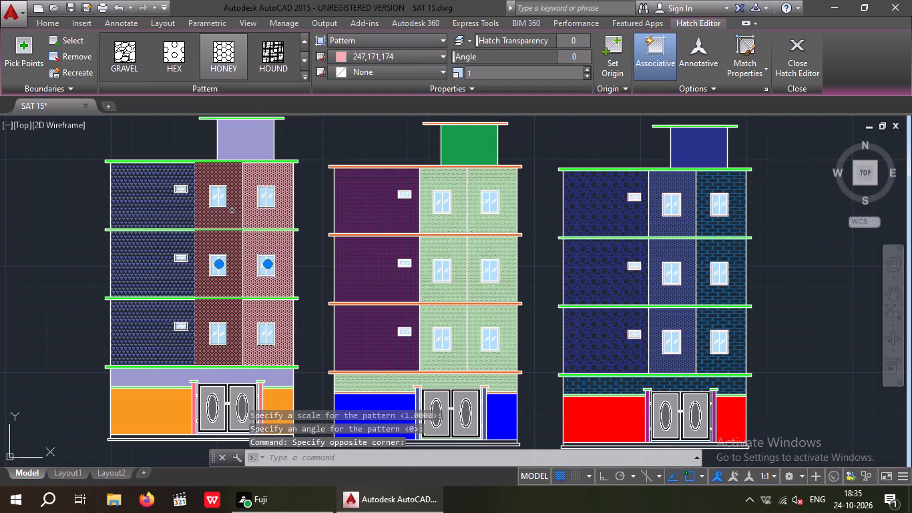
click(302, 79)
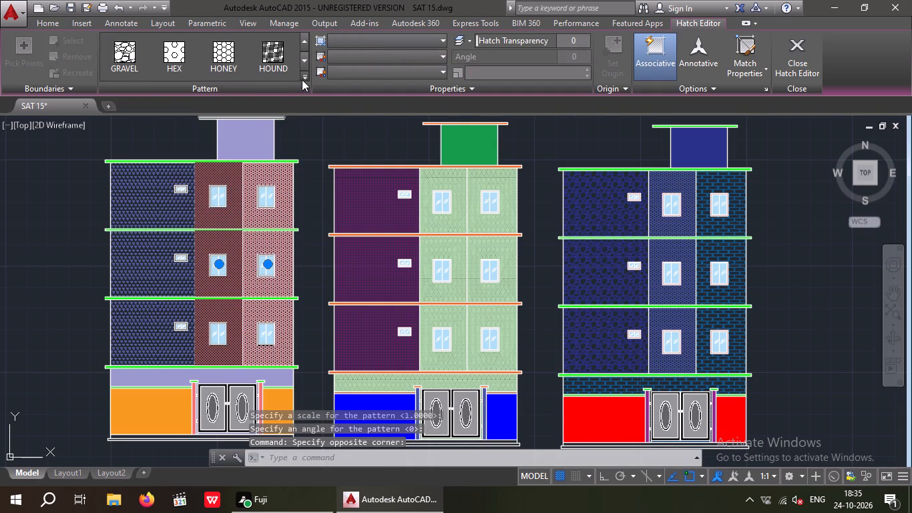
scroll(202, 172, down, 20)
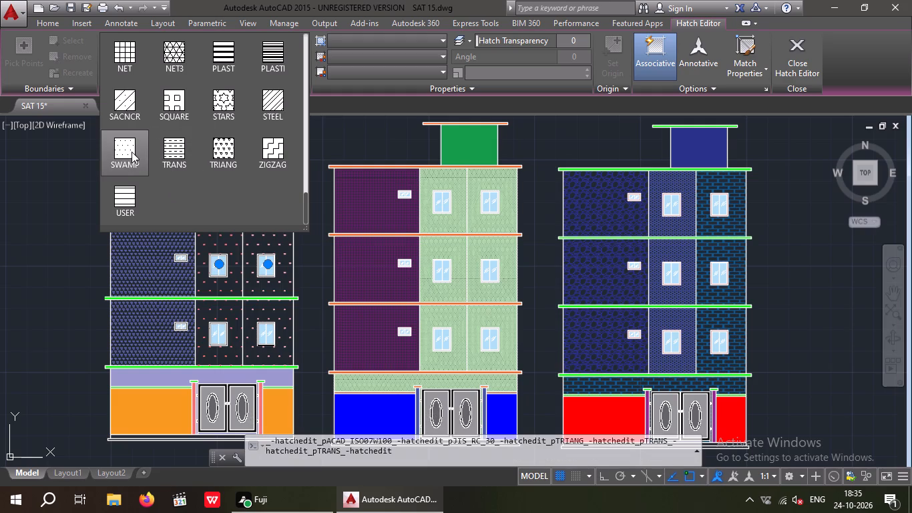
click(231, 105)
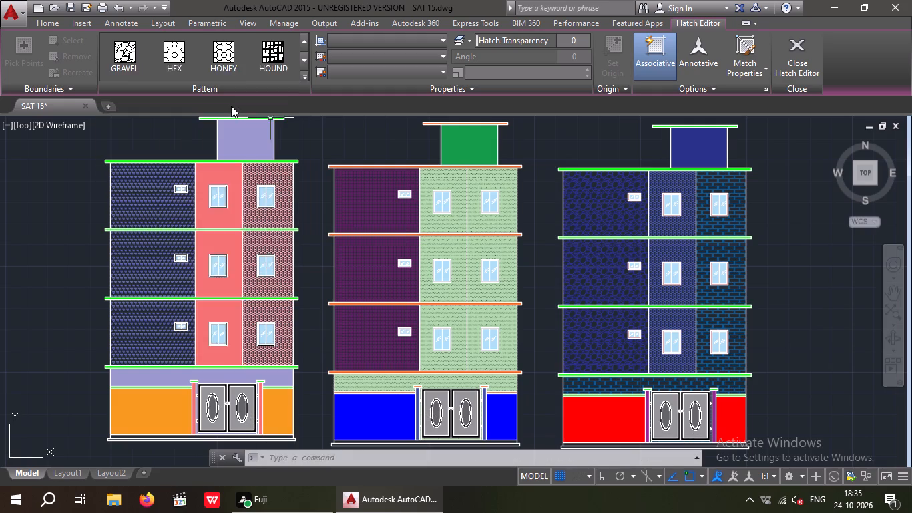
key(Escape)
key(Escape)
middle_drag(298, 186, 280, 241)
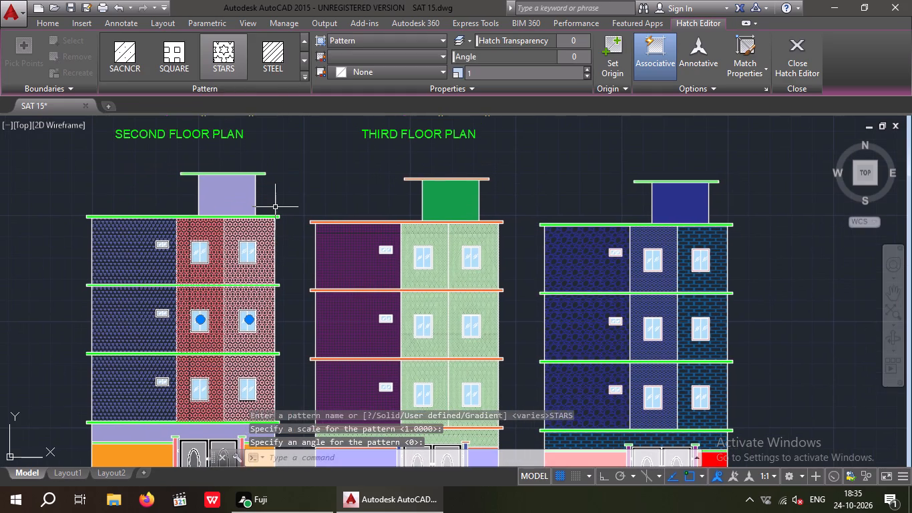
key(ctrl+s)
key(ctrl+s)
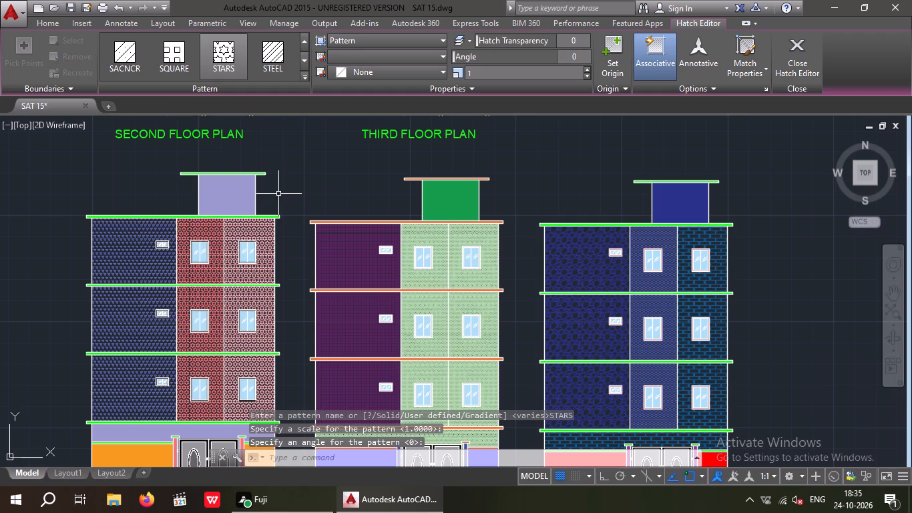
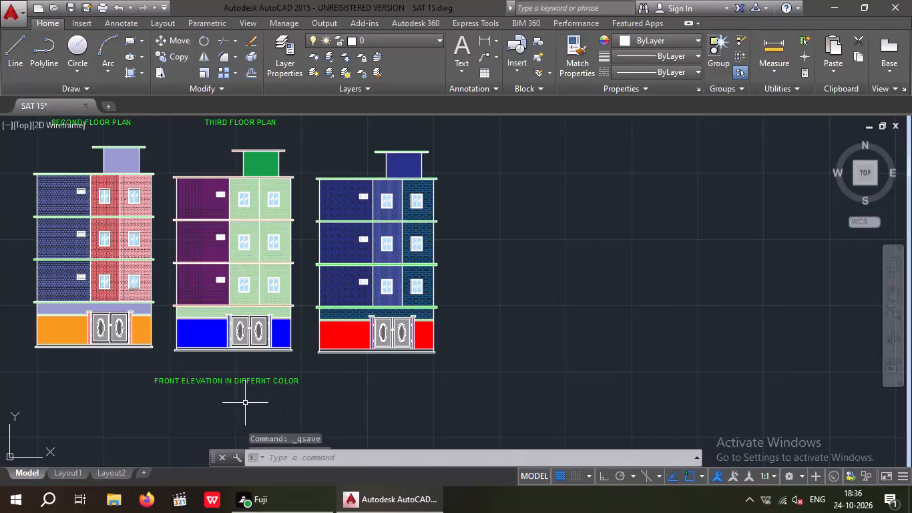
Change the solid orange ground-floor hatch on the first elevation to the GRAVEL pattern.
scroll(56, 345, up, 2)
click(60, 327)
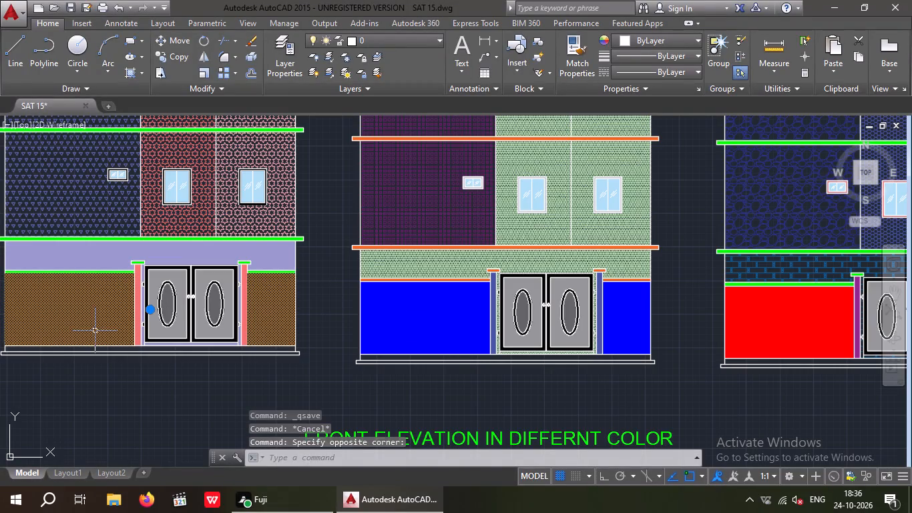
click(305, 78)
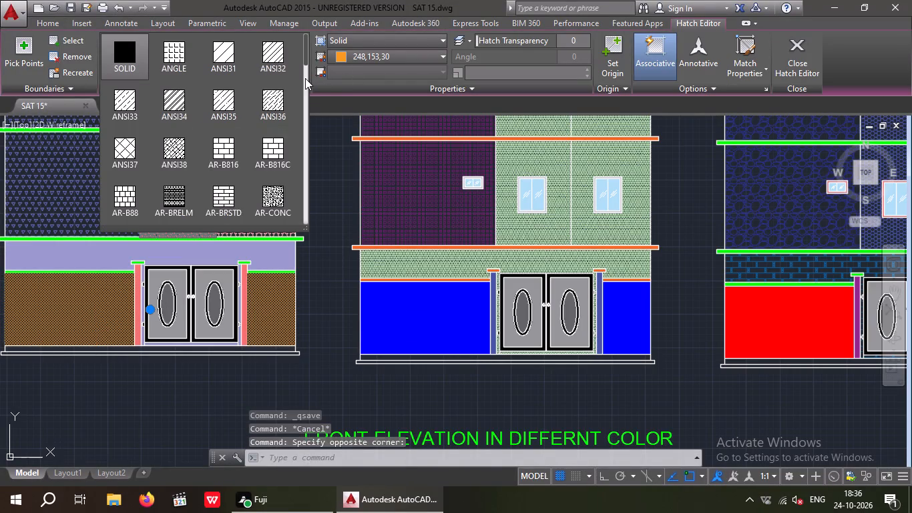
scroll(202, 176, down, 3)
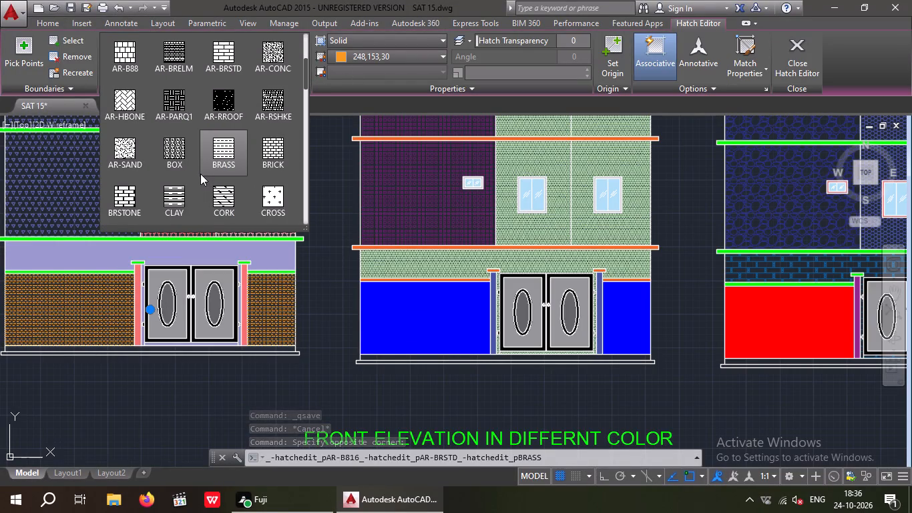
scroll(200, 174, down, 7)
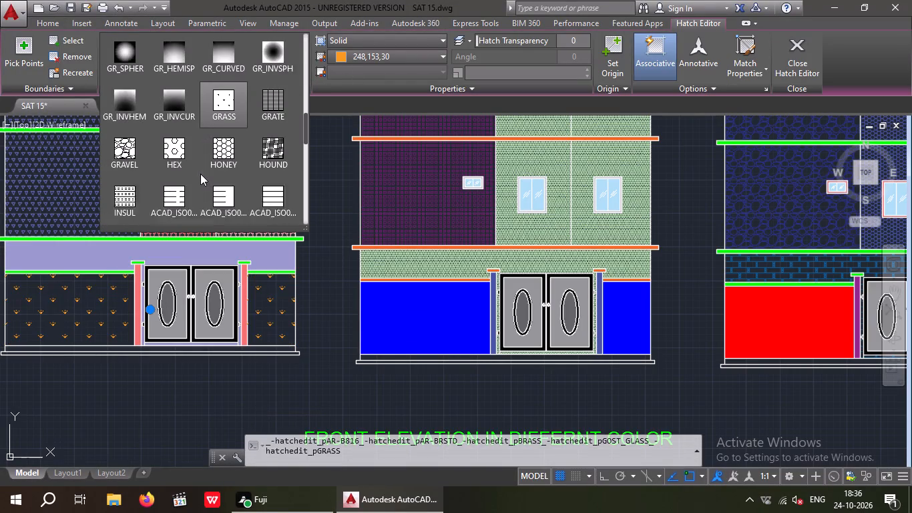
click(124, 155)
key(Escape)
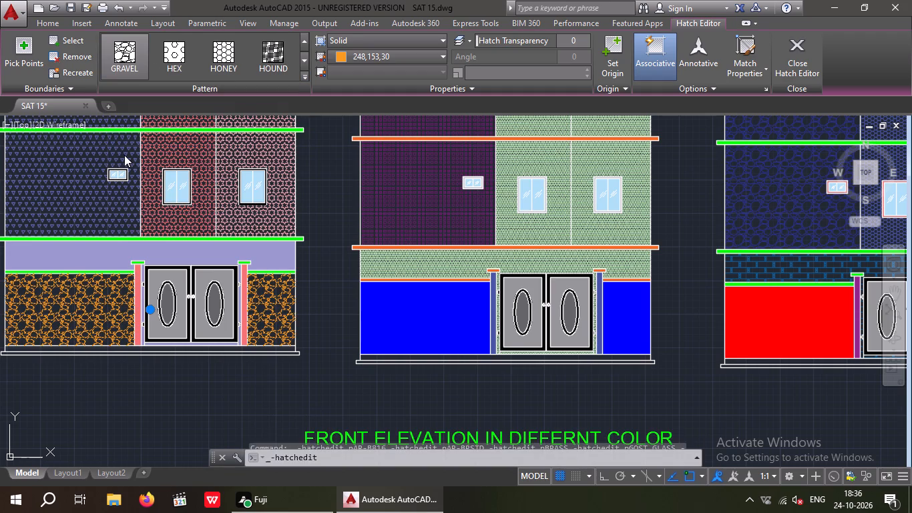
scroll(174, 215, down, 2)
key(Escape)
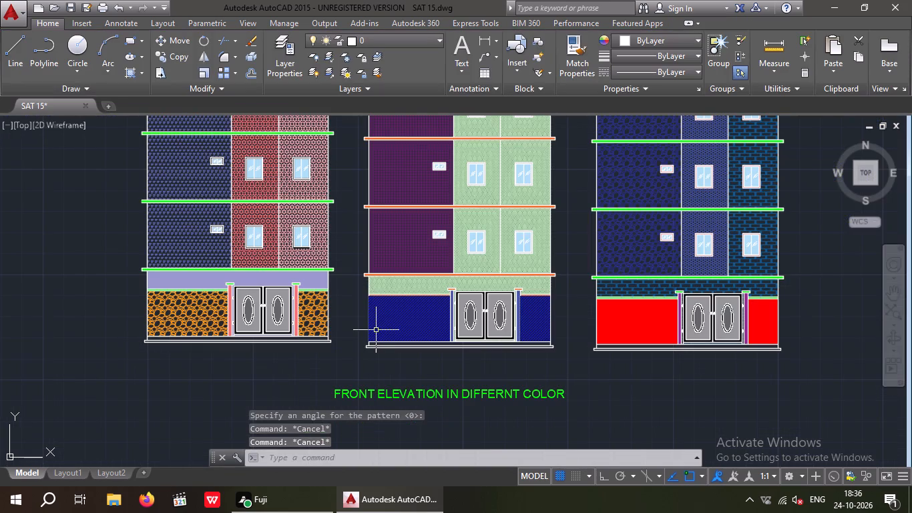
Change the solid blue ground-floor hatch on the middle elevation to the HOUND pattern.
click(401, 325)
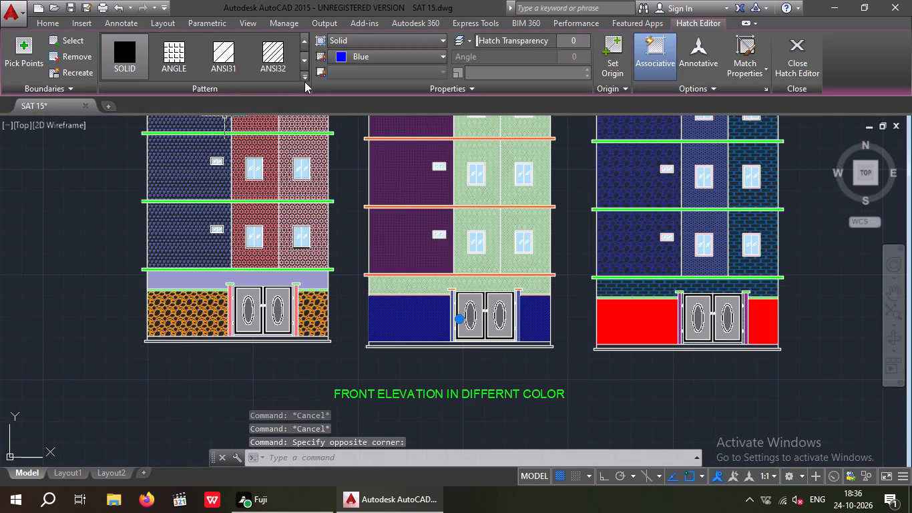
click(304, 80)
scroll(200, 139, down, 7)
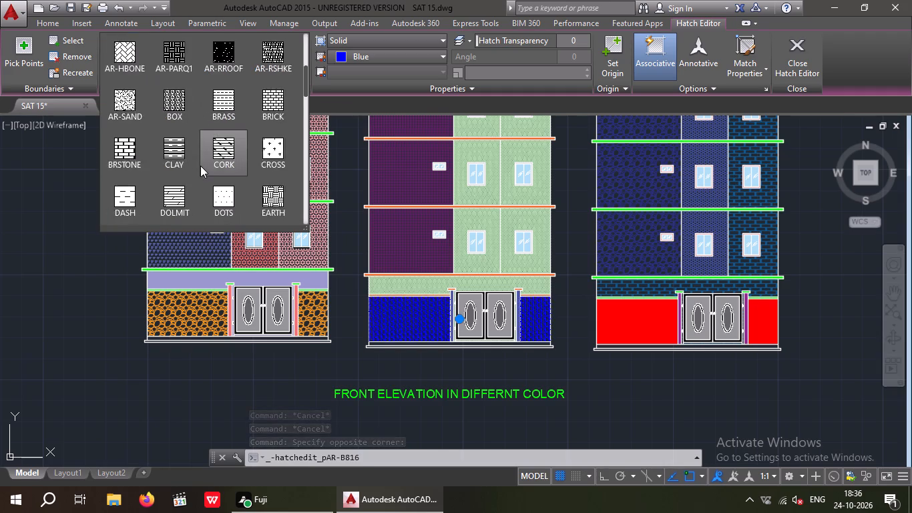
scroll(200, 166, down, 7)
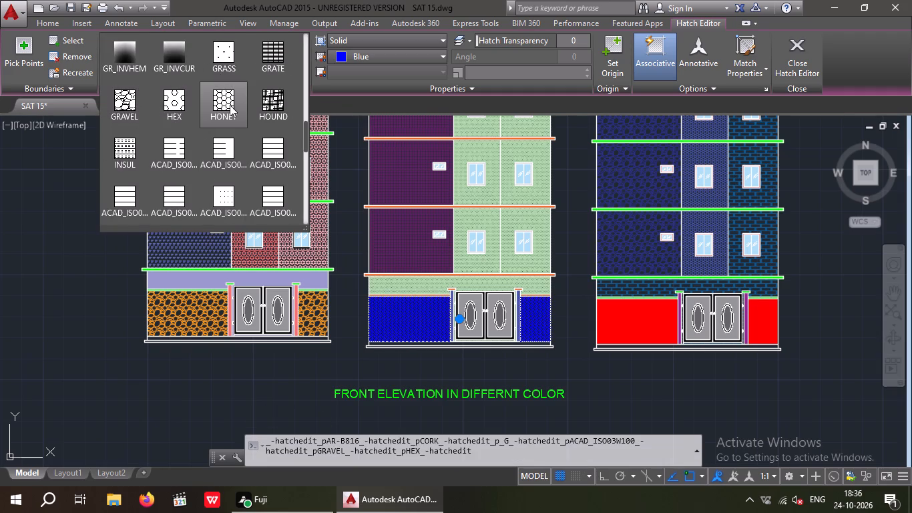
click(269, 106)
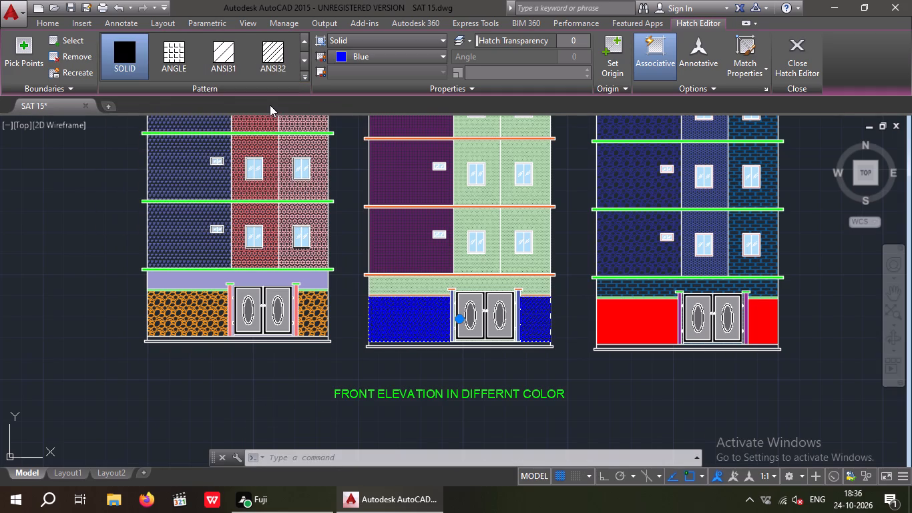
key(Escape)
Set both the middle elevation's blue and the third elevation's red ground-floor hatches to the NET3 pattern.
middle_drag(388, 254, 182, 249)
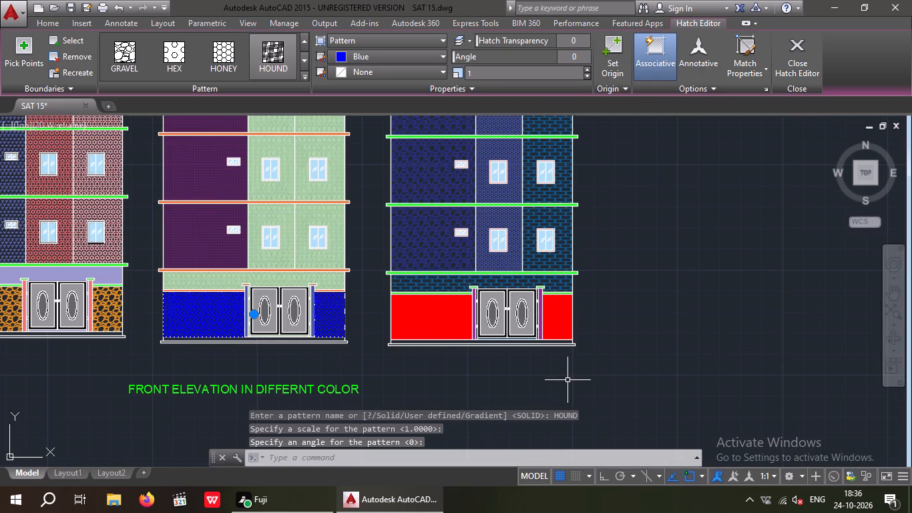
middle_drag(598, 347, 442, 313)
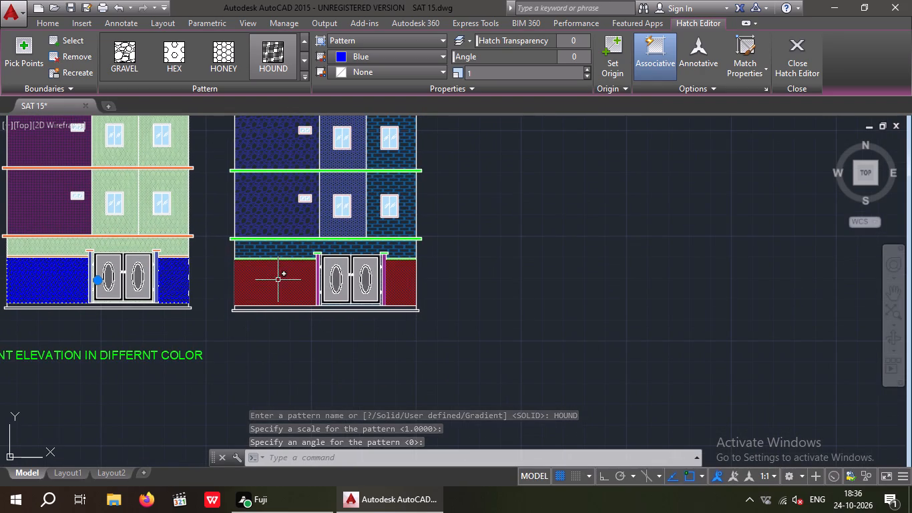
click(278, 281)
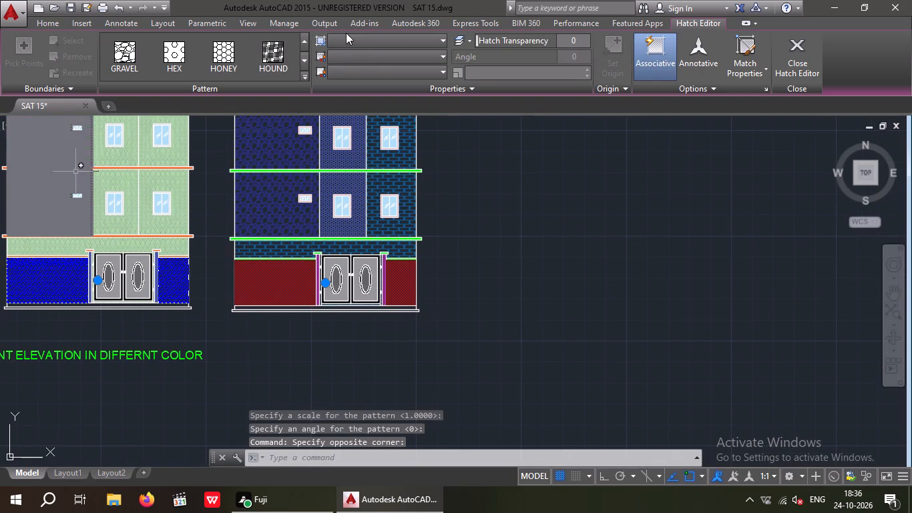
click(304, 75)
scroll(231, 156, down, 9)
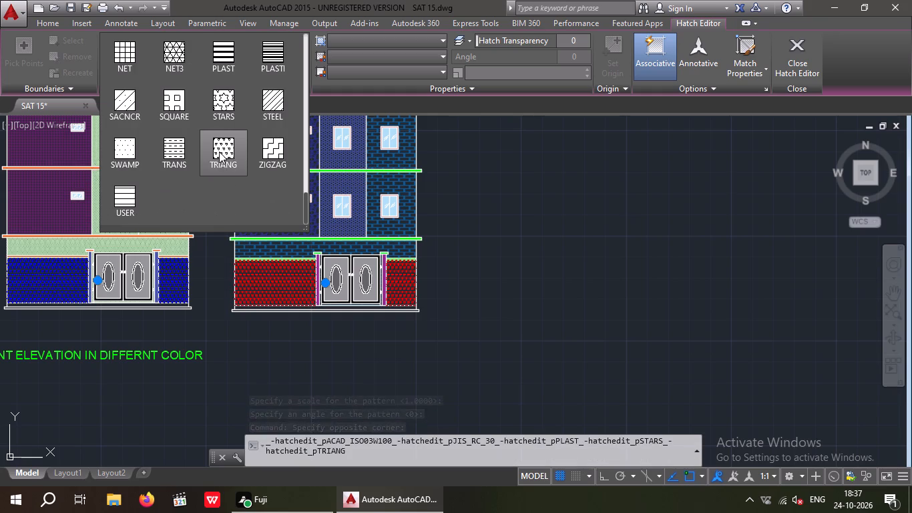
scroll(219, 152, up, 2)
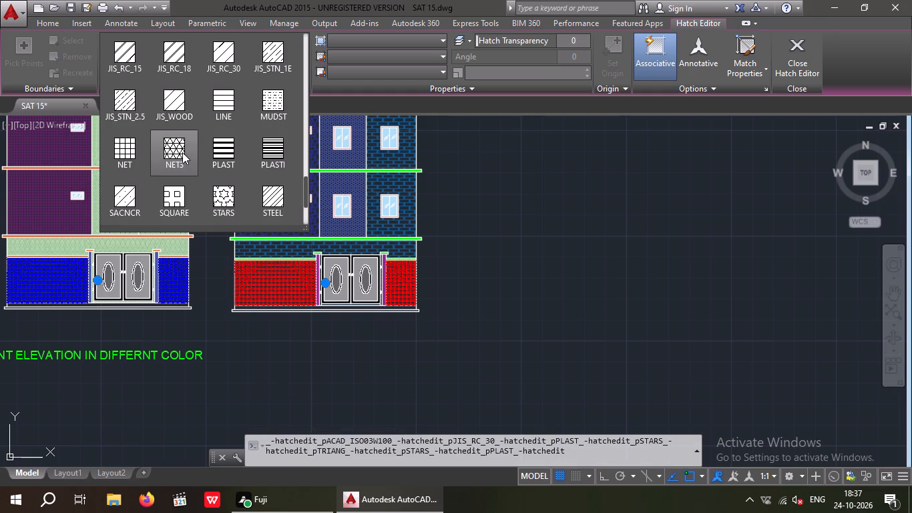
click(182, 152)
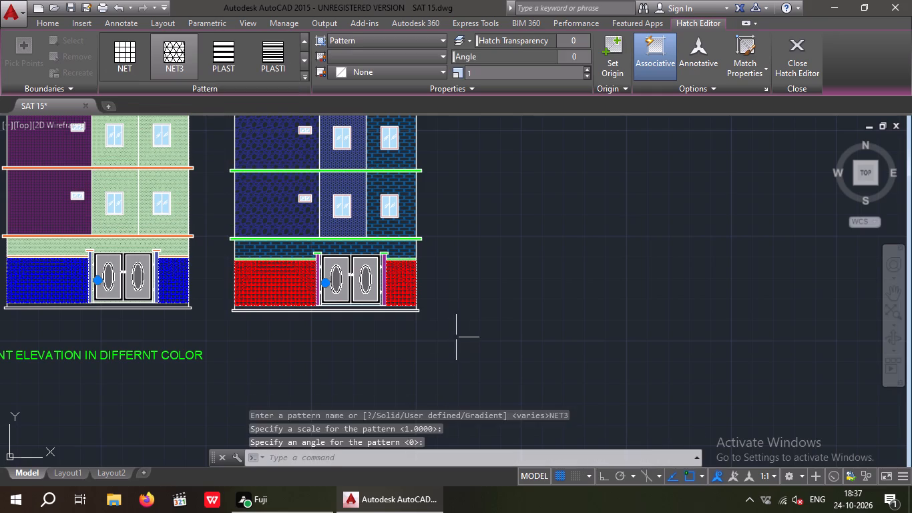
key(Escape)
key(Escape)
scroll(441, 285, down, 1)
middle_drag(437, 309, 407, 361)
scroll(433, 290, down, 2)
key(Escape)
key(Escape)
key(Escape)
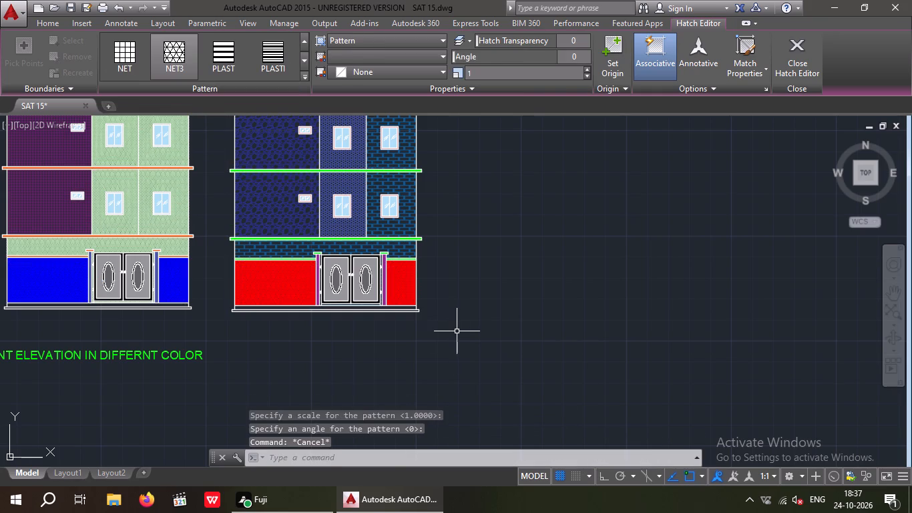
key(Escape)
Save the drawing.
middle_drag(444, 302, 426, 369)
middle_drag(423, 331, 401, 373)
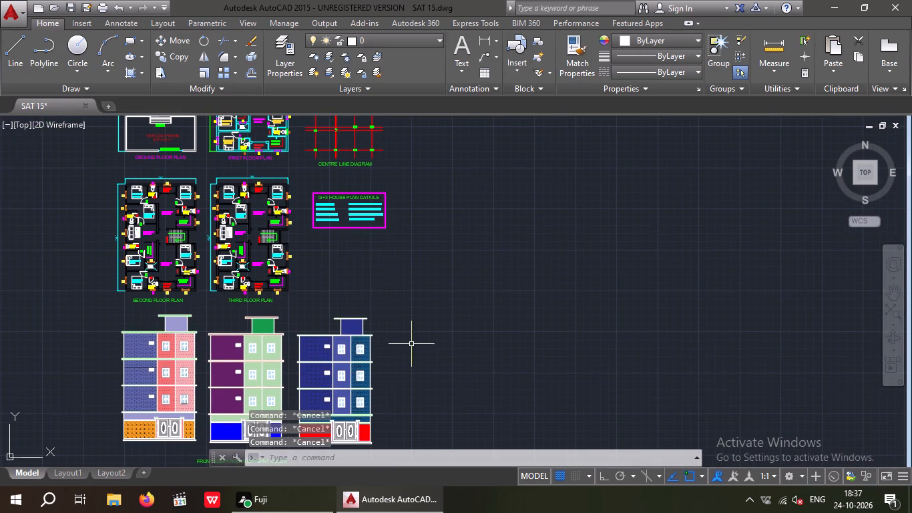
key(ctrl+s)
key(ctrl+s)
key(ctrl+s)
key(ctrl+s)
key(ctrl+s)
key(ctrl+s)
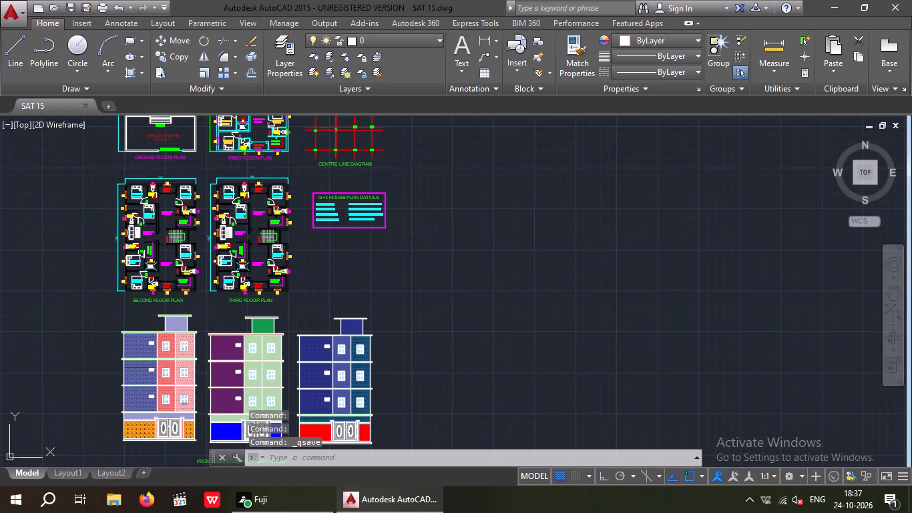
key(ctrl+s)
Move the G+3 house plan details box with all its text straight down to mid-height beside the third floor plan.
middle_drag(407, 330, 399, 397)
scroll(330, 293, up, 2)
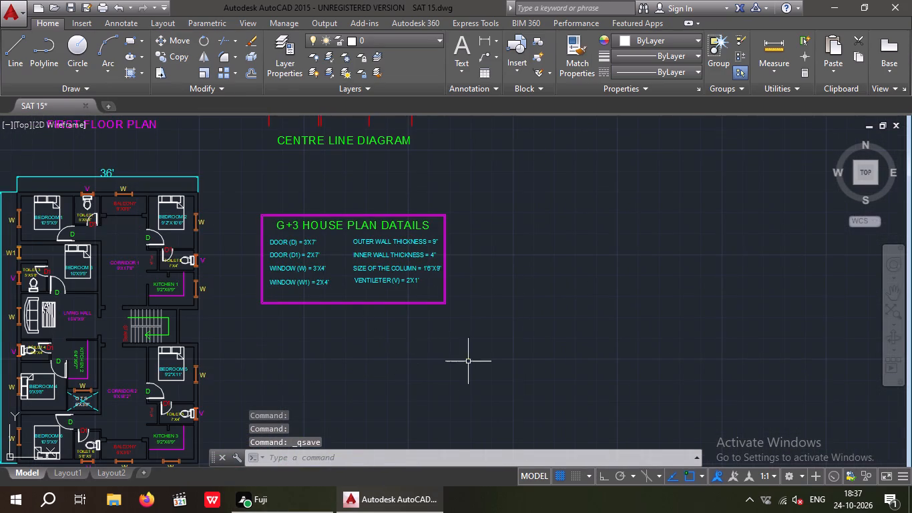
drag(467, 361, 441, 325)
click(353, 202)
drag(356, 343, 316, 303)
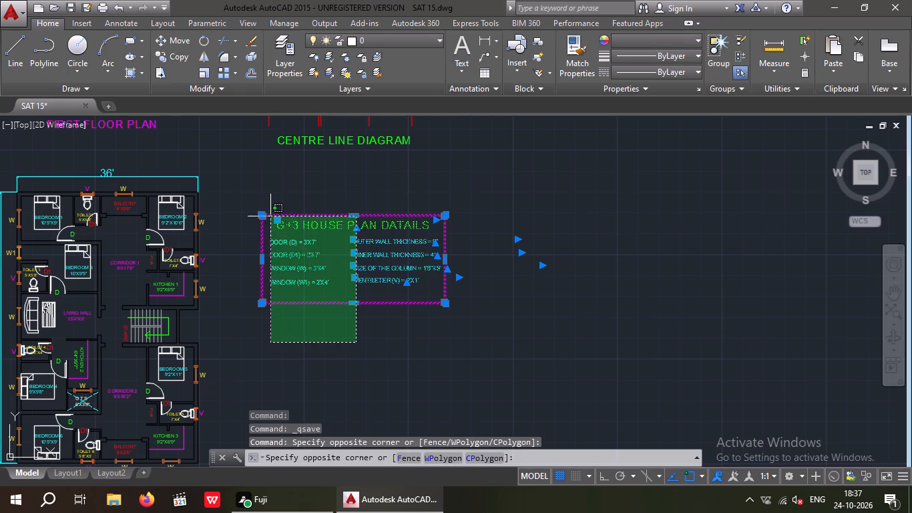
click(250, 196)
click(183, 43)
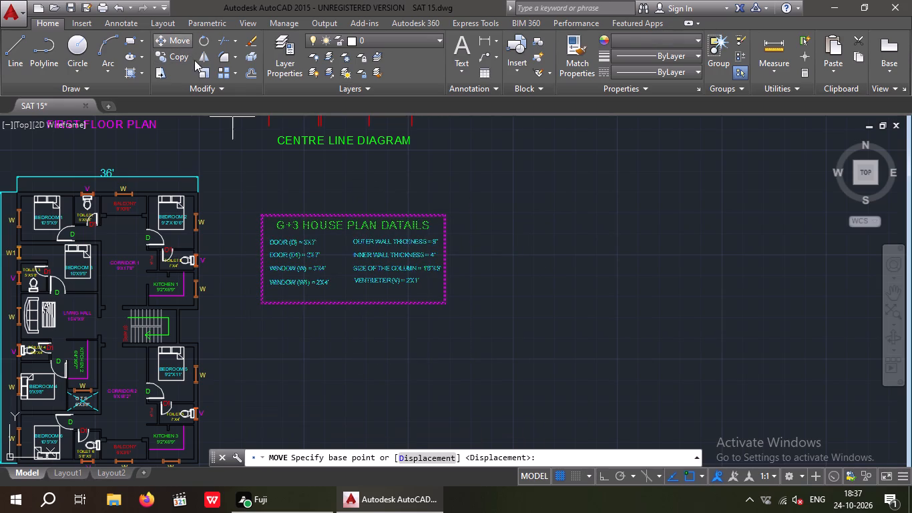
click(258, 307)
scroll(259, 319, down, 2)
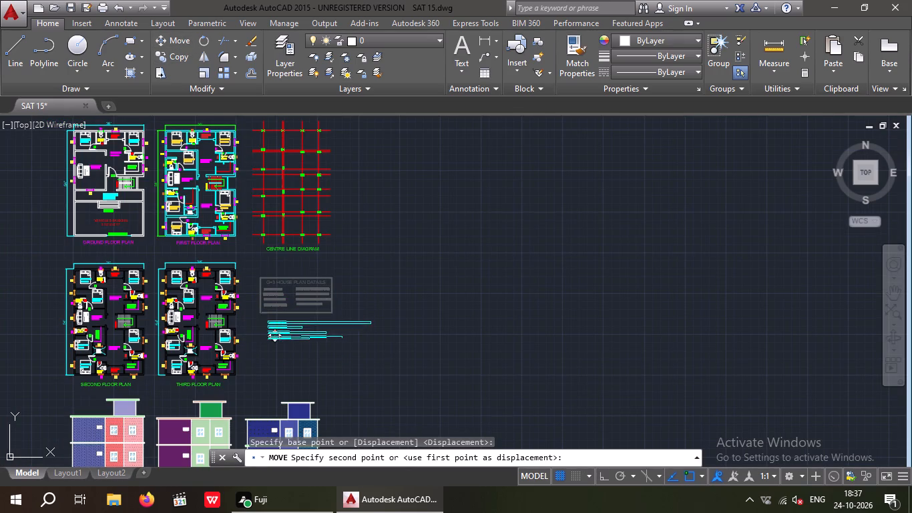
click(260, 344)
scroll(280, 310, down, 1)
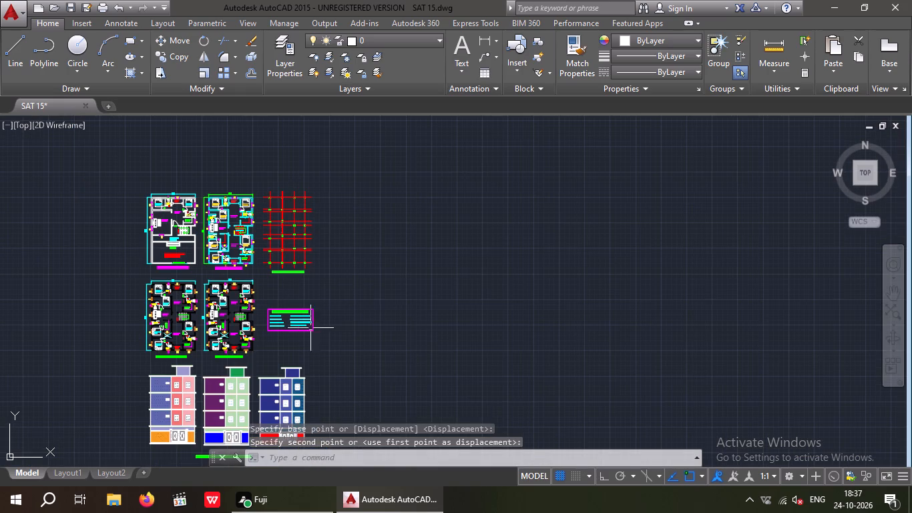
key(Escape)
key(Escape)
Draw a rectangle as a border enclosing all the floor plans, centre line diagram, details box and front elevations.
middle_drag(354, 358, 362, 297)
middle_drag(373, 301, 408, 271)
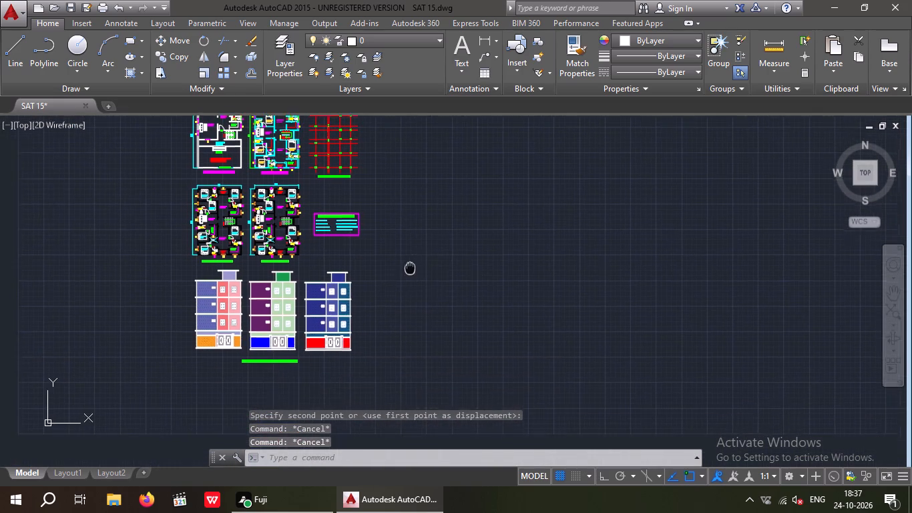
middle_drag(408, 271, 408, 273)
scroll(391, 311, down, 1)
middle_drag(389, 320, 385, 335)
scroll(395, 293, up, 1)
middle_drag(395, 293, 408, 285)
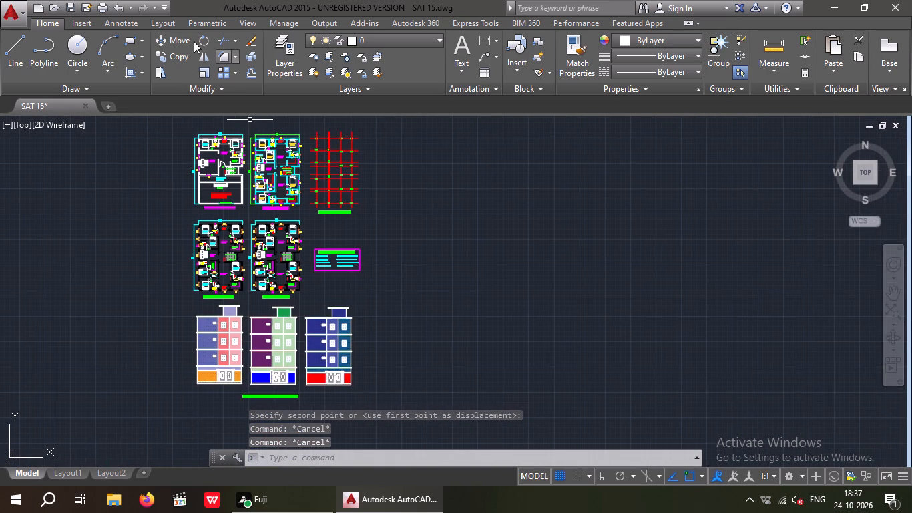
click(127, 42)
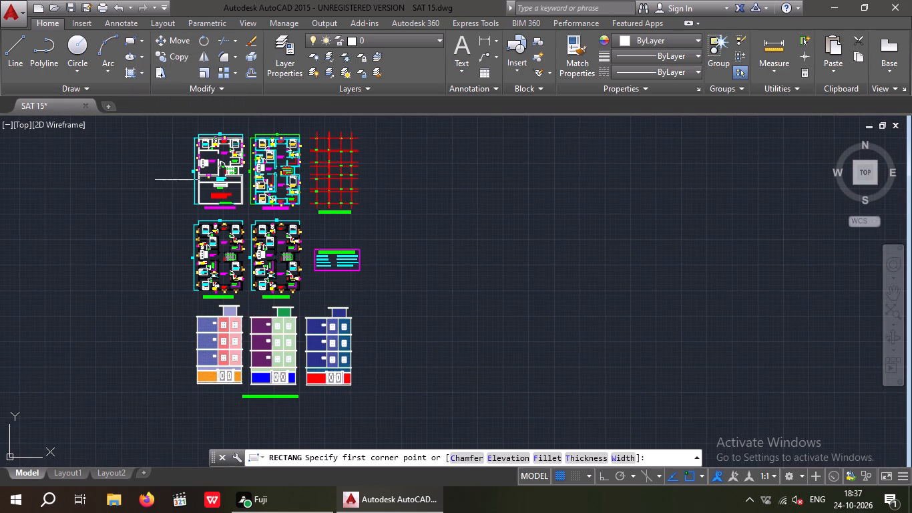
middle_drag(166, 186, 166, 233)
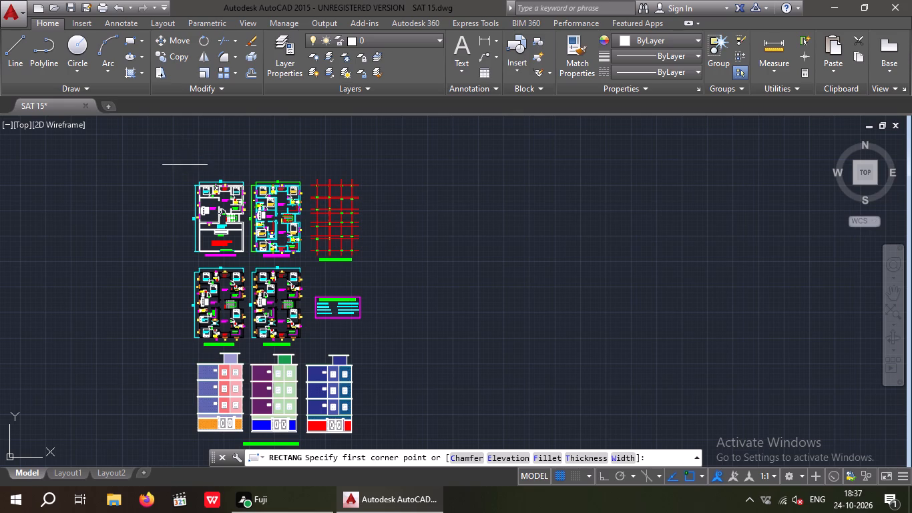
click(187, 161)
middle_drag(365, 401, 338, 254)
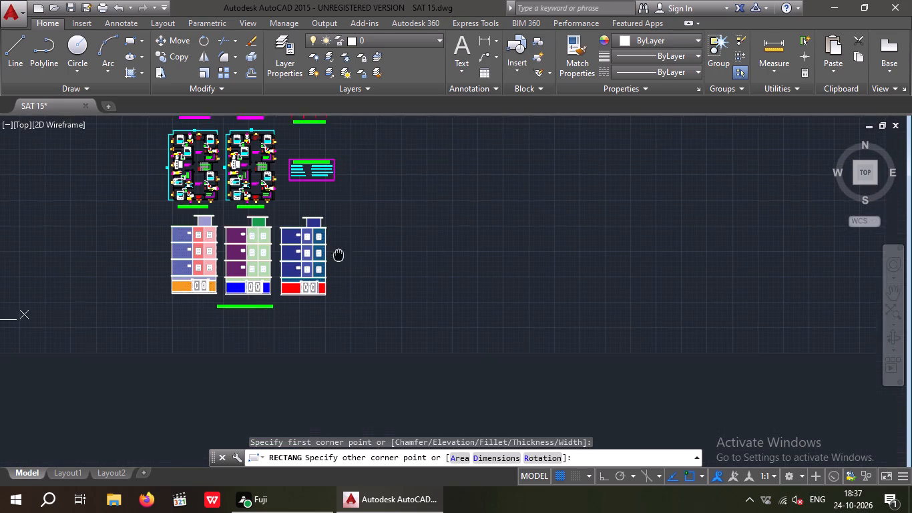
middle_drag(338, 254, 337, 252)
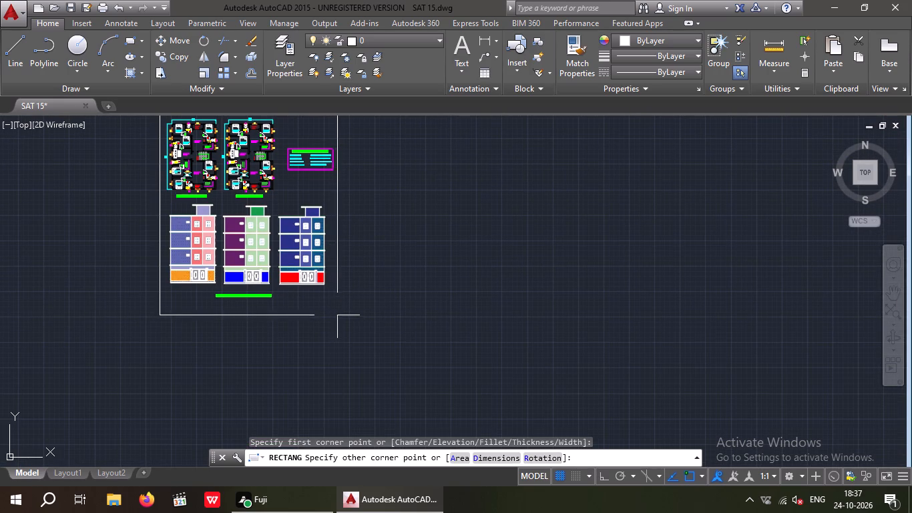
click(339, 317)
middle_drag(342, 318, 345, 417)
middle_drag(435, 383, 458, 388)
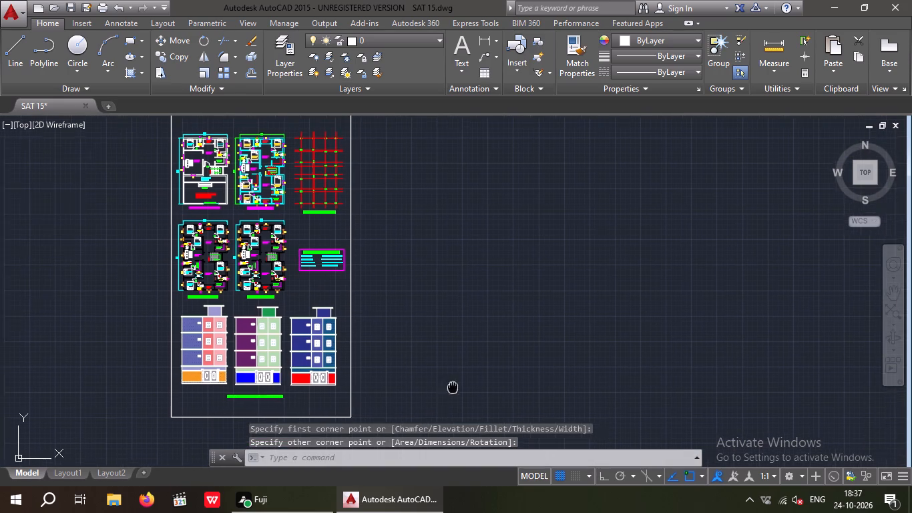
middle_drag(458, 388, 500, 391)
key(Escape)
key(Escape)
Change the colour of the outer border rectangle to magenta.
middle_drag(421, 341, 428, 335)
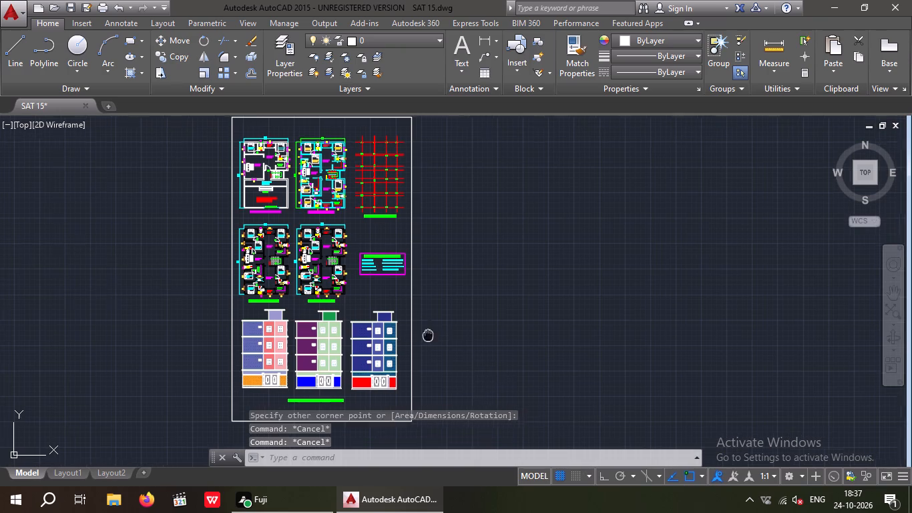
middle_drag(428, 335, 435, 309)
drag(450, 363, 431, 375)
click(413, 385)
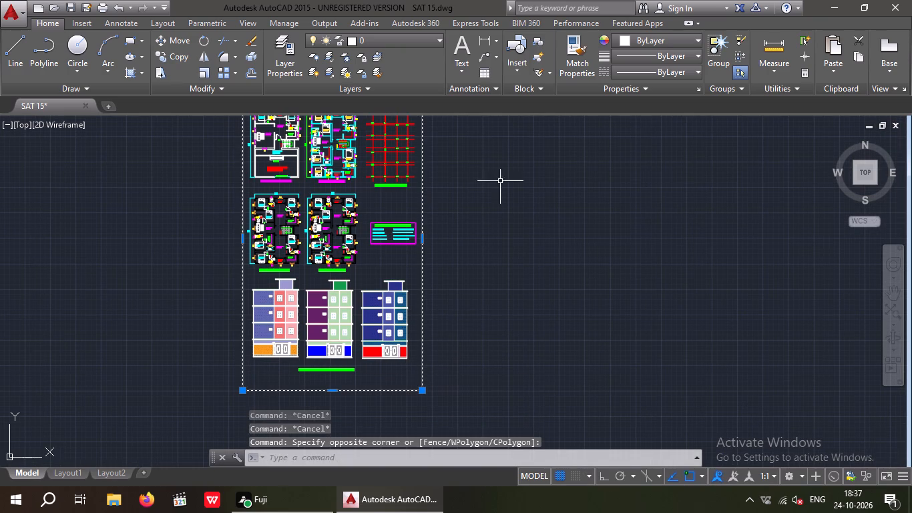
click(666, 44)
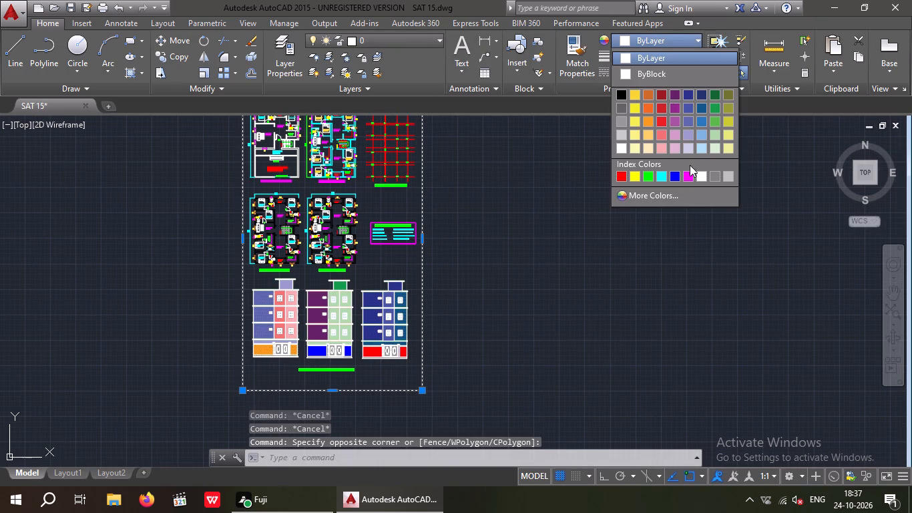
click(687, 172)
key(Escape)
middle_drag(546, 268, 429, 325)
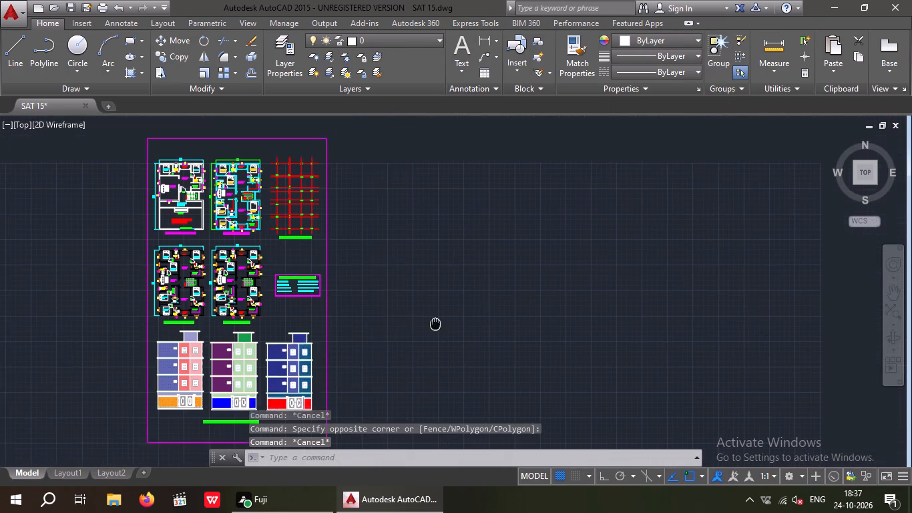
middle_drag(429, 325, 412, 329)
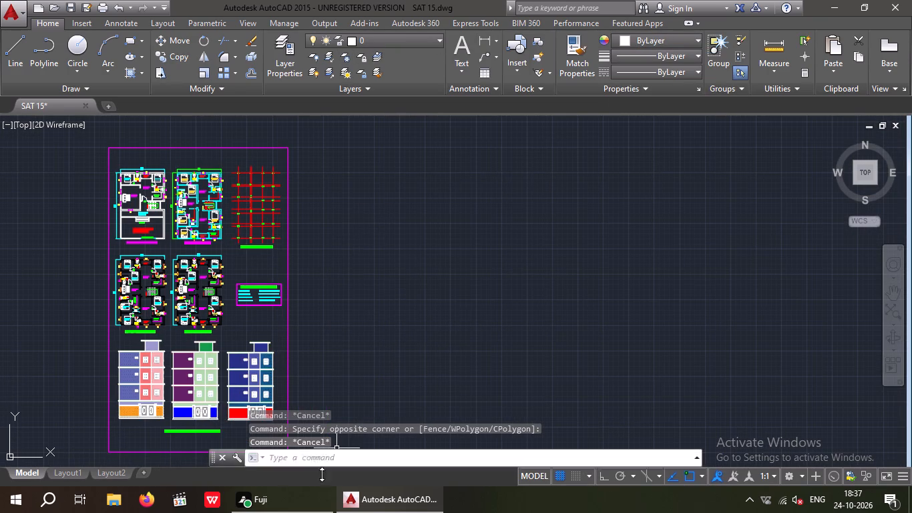
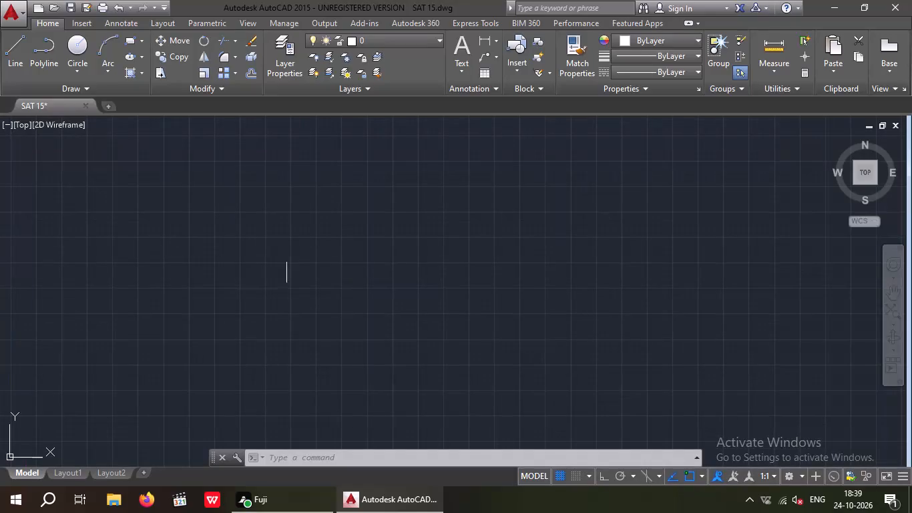
Draw a 30' by 40' rectangular plot outline with orthogonal lines in the empty drawing area.
key(l)
key(Return)
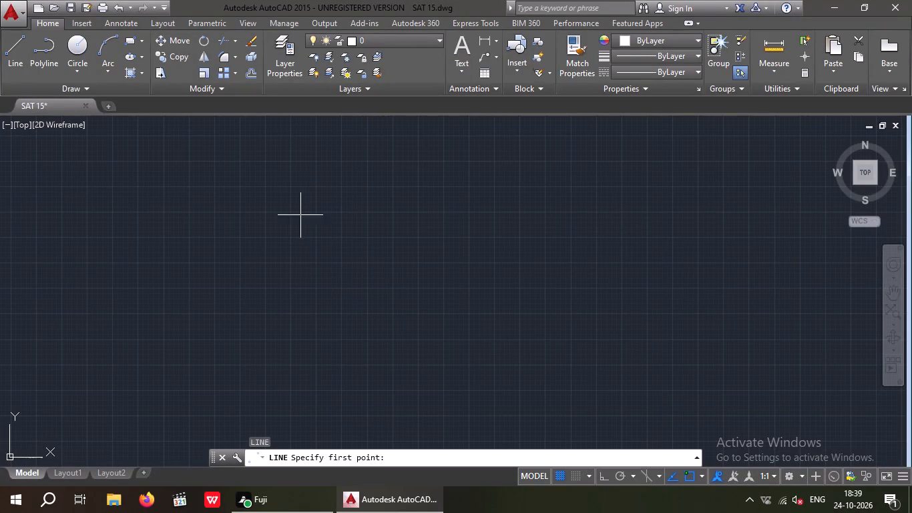
drag(602, 476, 590, 456)
drag(290, 162, 296, 162)
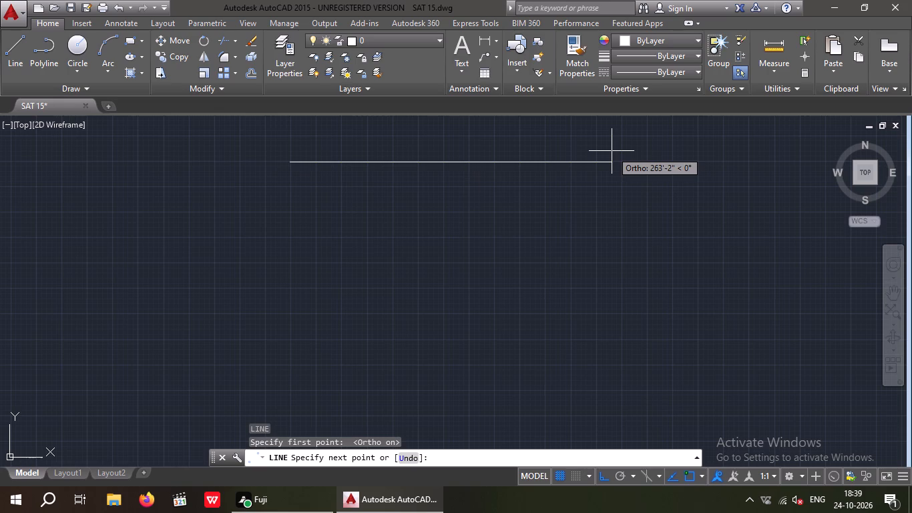
text(30)
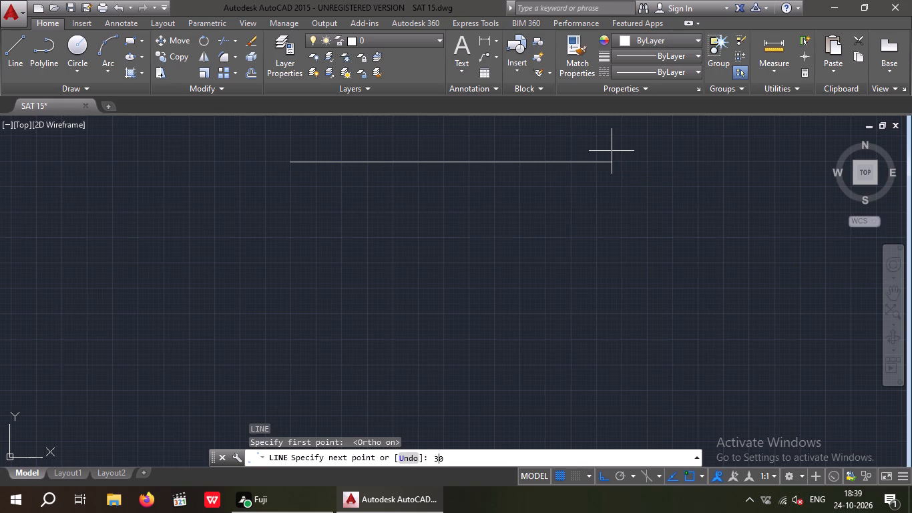
key(apostrophe)
key(Return)
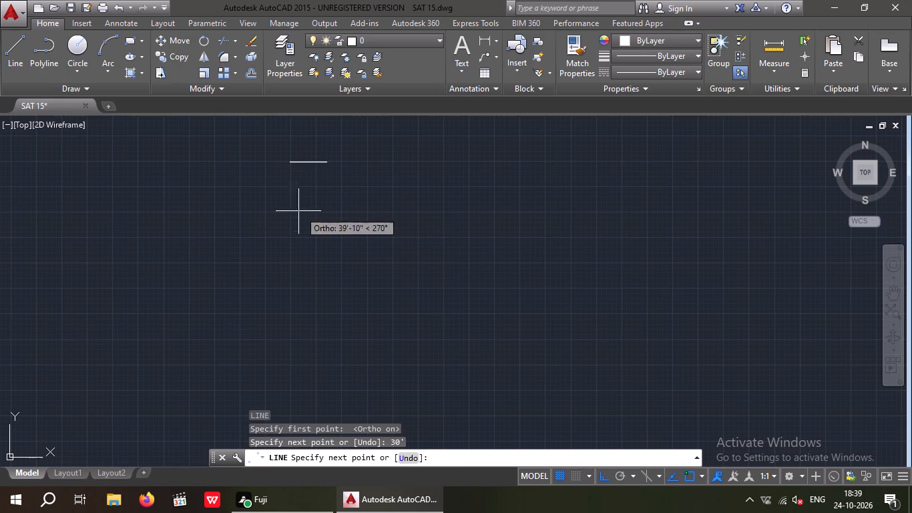
text(40')
key(Return)
text(30')
key(Return)
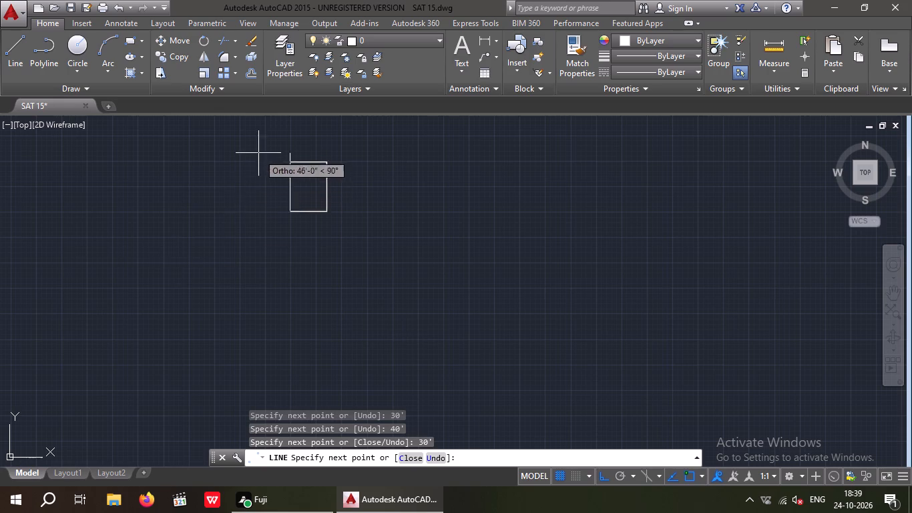
scroll(258, 152, up, 2)
click(335, 180)
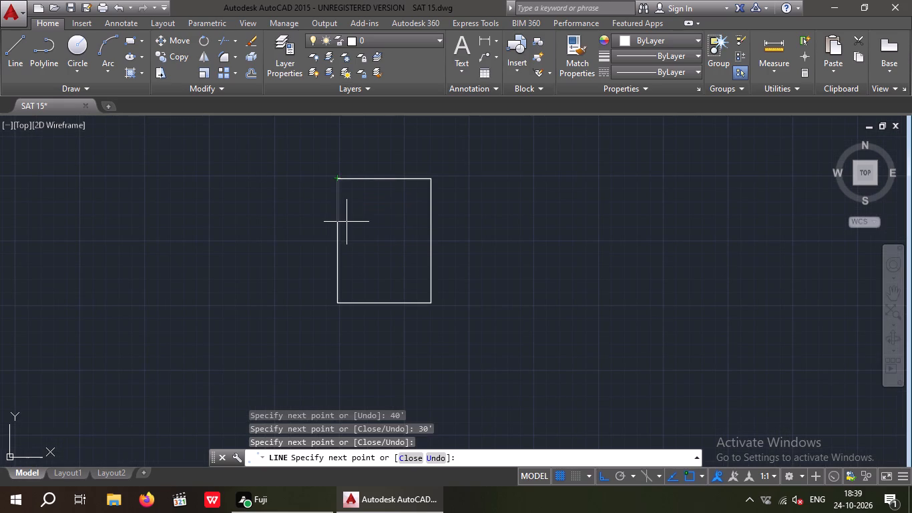
key(Escape)
key(Escape)
Offset all four outline lines 9" inward to form the outer walls.
middle_drag(365, 211, 357, 208)
scroll(361, 209, up, 2)
middle_drag(359, 219, 310, 245)
scroll(320, 220, down, 1)
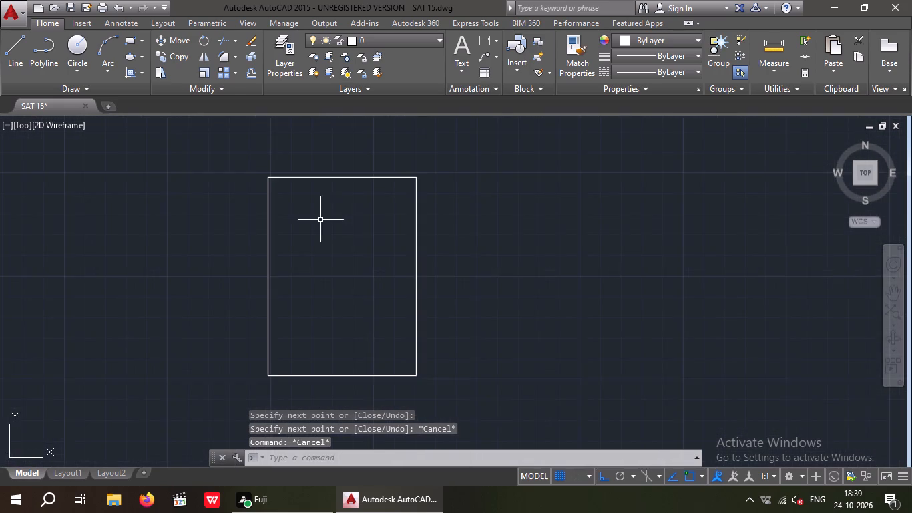
middle_drag(321, 220, 290, 225)
key(Escape)
key(Escape)
key(o)
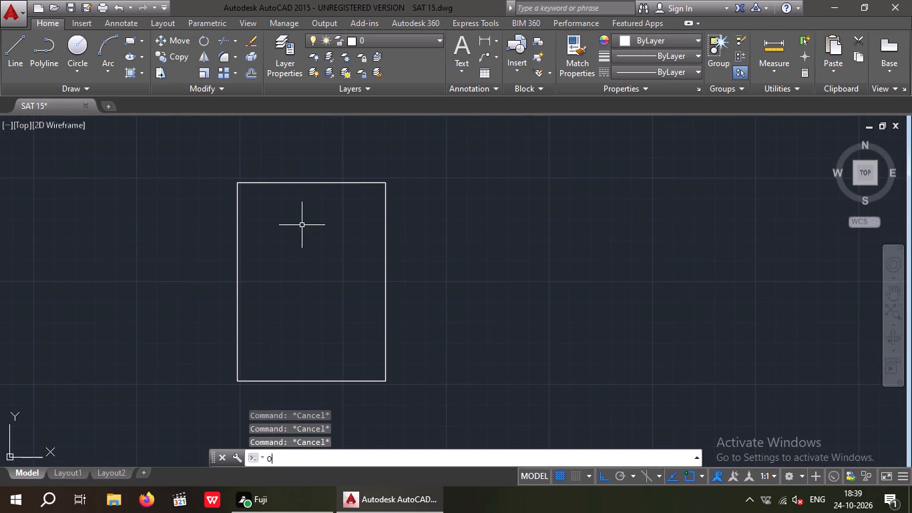
key(Return)
key(9)
key(shift+quotedbl)
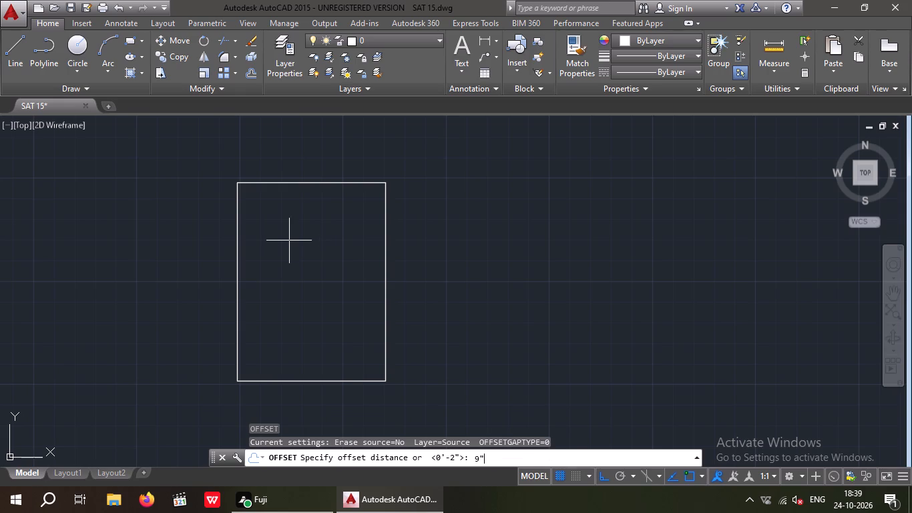
key(Return)
drag(302, 184, 308, 200)
drag(319, 216, 297, 225)
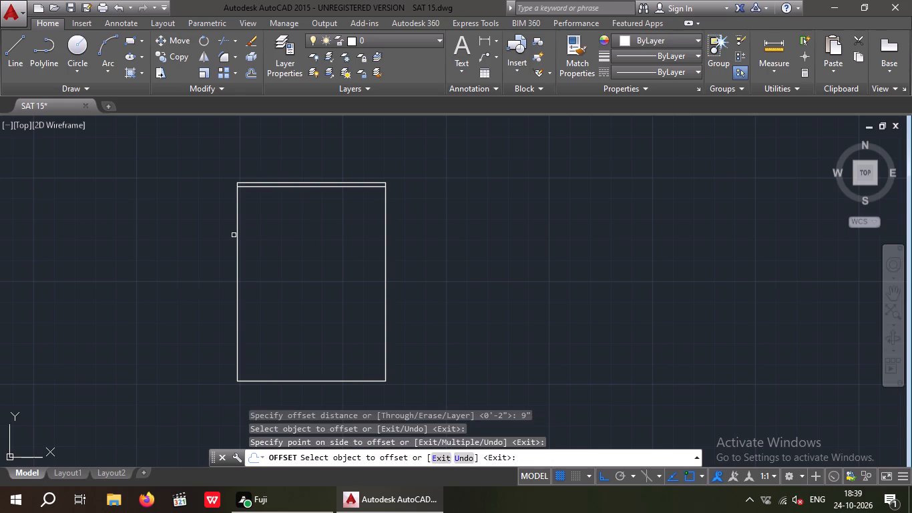
drag(236, 235, 255, 240)
click(278, 241)
drag(386, 238, 358, 250)
drag(346, 251, 340, 259)
drag(310, 382, 310, 372)
click(310, 333)
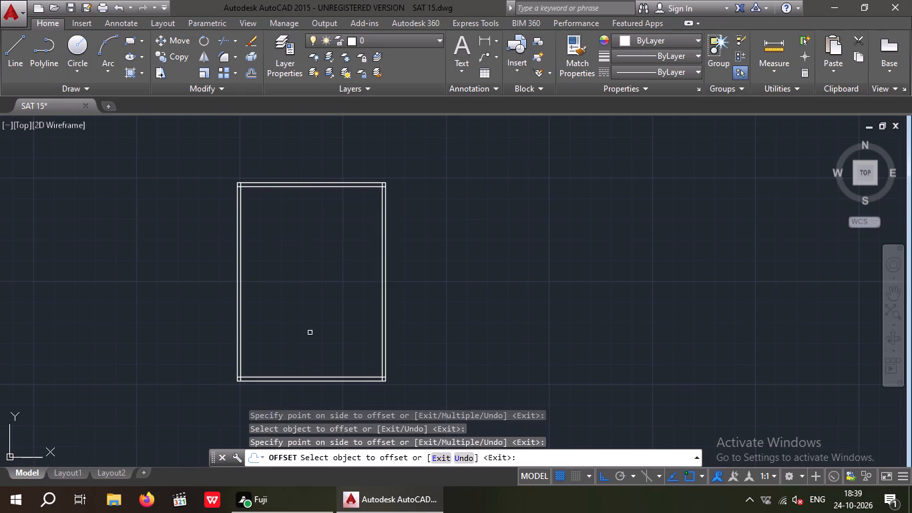
key(Escape)
key(Escape)
key(Escape)
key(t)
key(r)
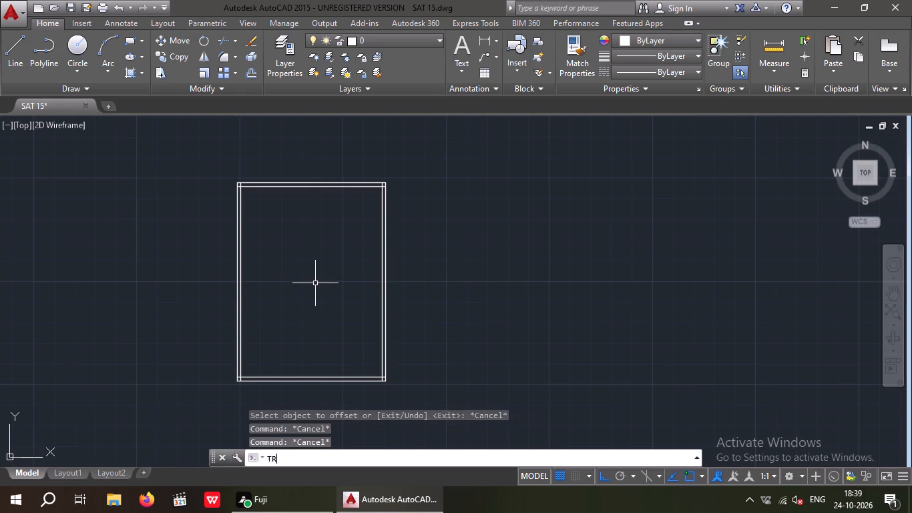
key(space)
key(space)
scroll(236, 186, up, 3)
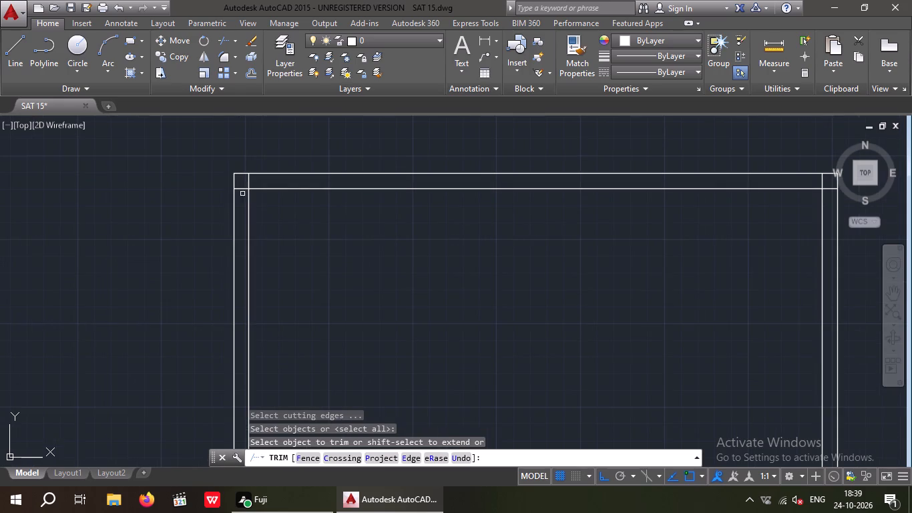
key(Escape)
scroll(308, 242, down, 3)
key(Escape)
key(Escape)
Offset the inner line of the left outer wall 12' to the right to start a vertical partition.
key(o)
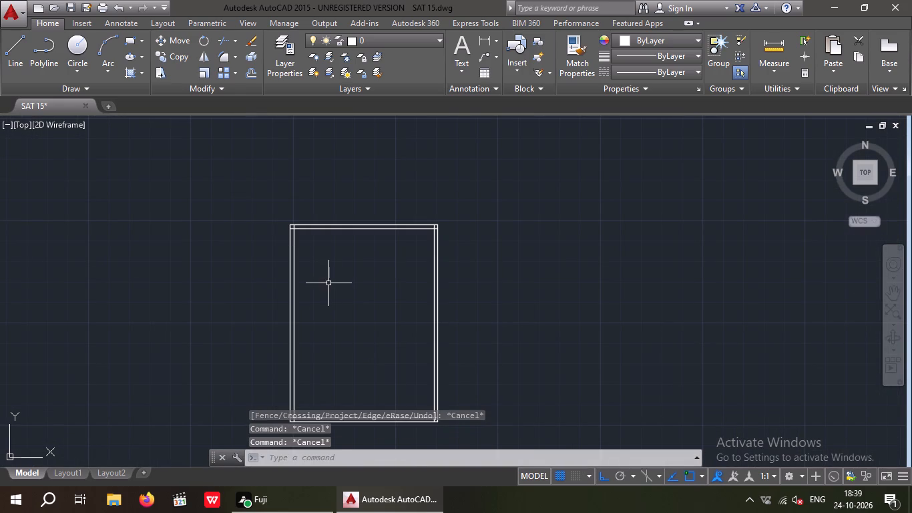
key(Return)
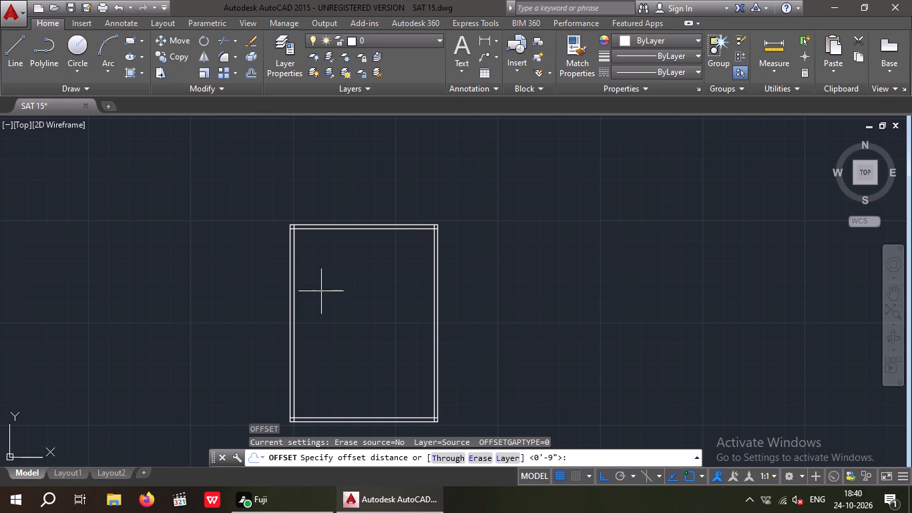
text(12')
key(Return)
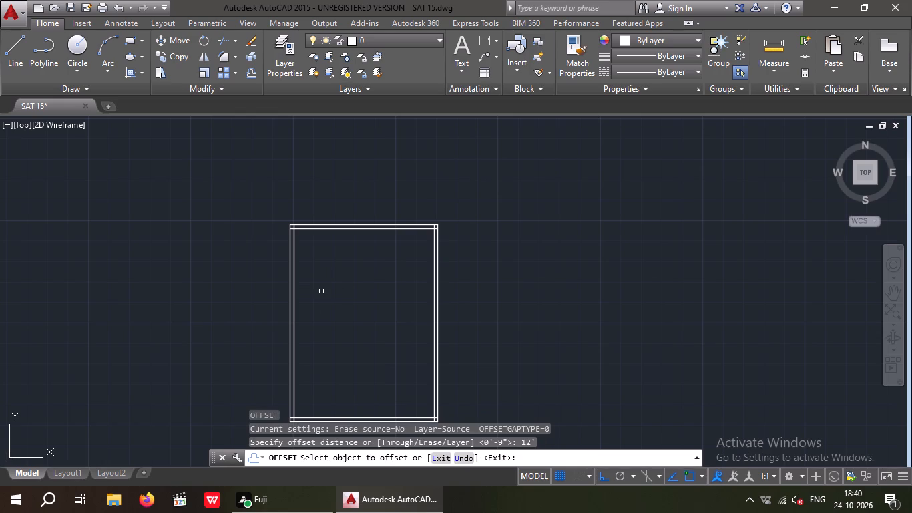
scroll(295, 261, up, 1)
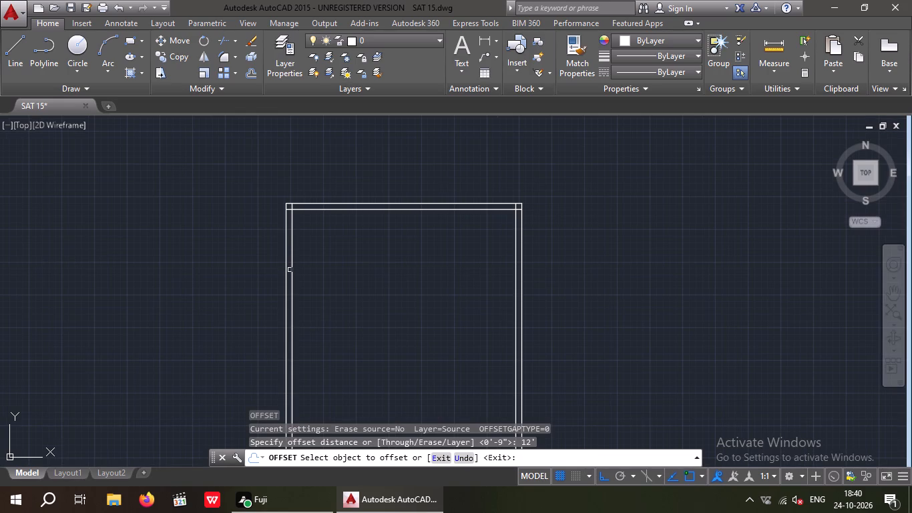
drag(292, 267, 319, 279)
click(382, 279)
key(Escape)
key(Escape)
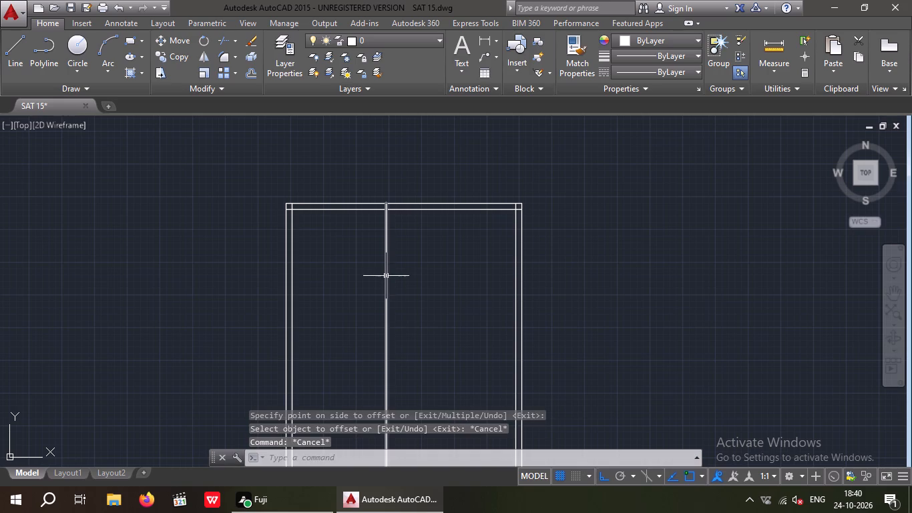
Offset the new vertical partition line 9" to the right to give the wall its thickness.
key(o)
key(Return)
key(9)
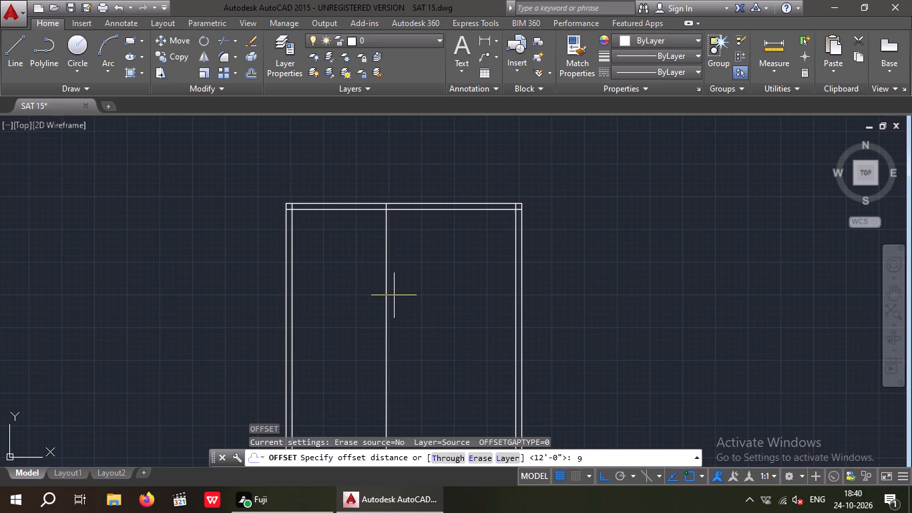
key(shift+quotedbl)
key(Return)
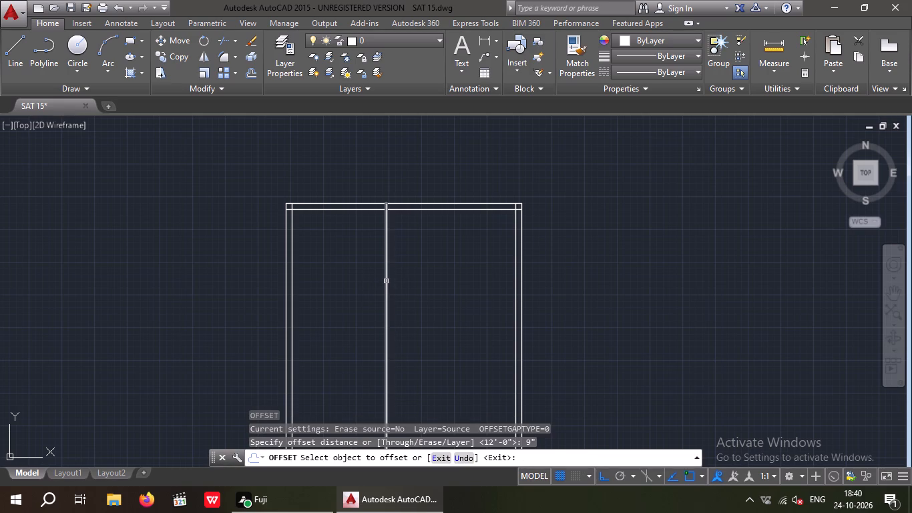
drag(386, 283, 403, 285)
click(419, 285)
key(Escape)
key(Escape)
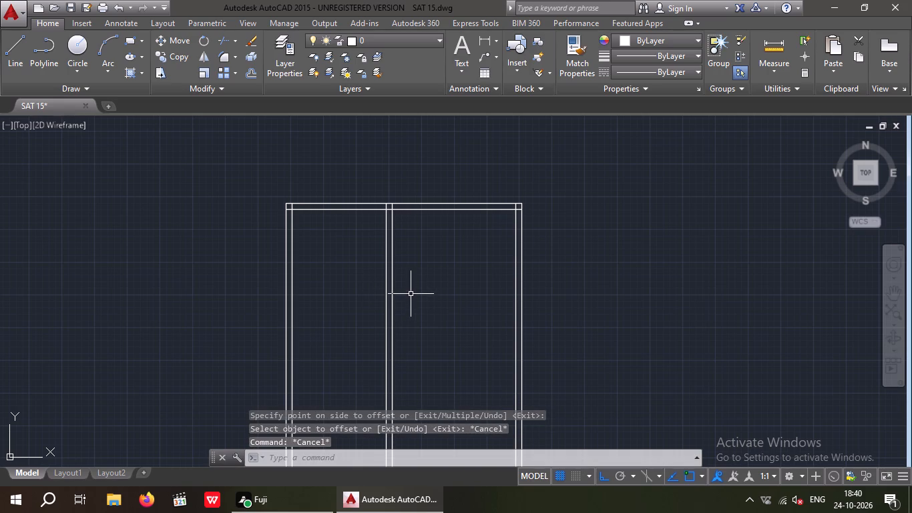
Offset the right line of the vertical partition wall 8' to the right to start a second partition.
key(o)
key(Return)
key(8)
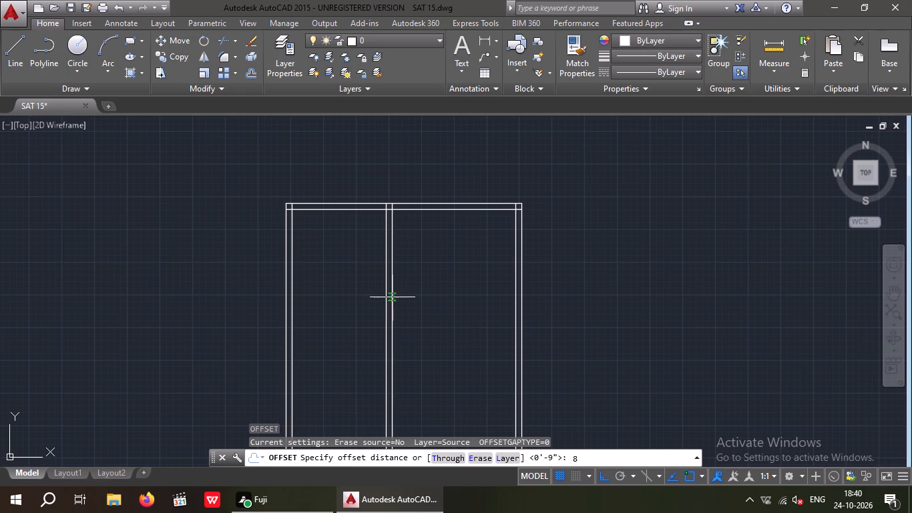
key(apostrophe)
key(Return)
drag(391, 284, 410, 287)
click(437, 282)
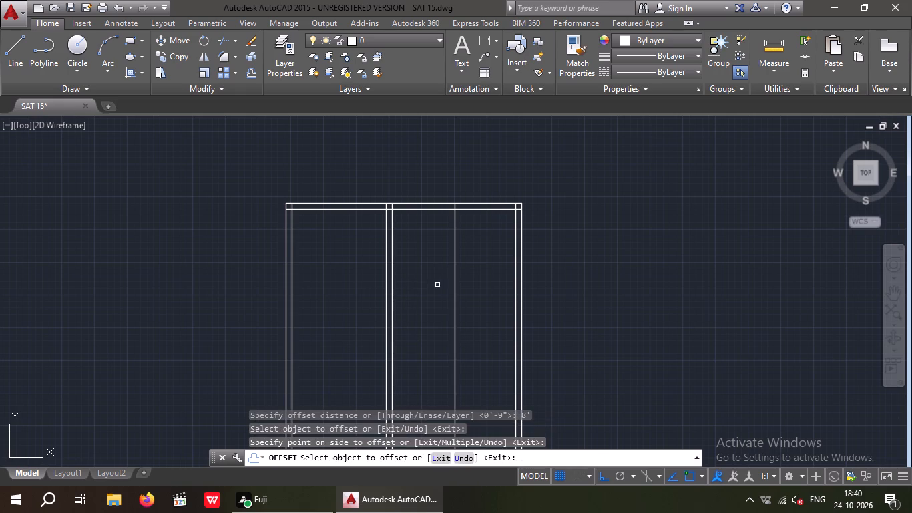
key(Escape)
key(Escape)
key(Escape)
Offset the second vertical partition line 9" to the right to complete that wall.
key(o)
key(Return)
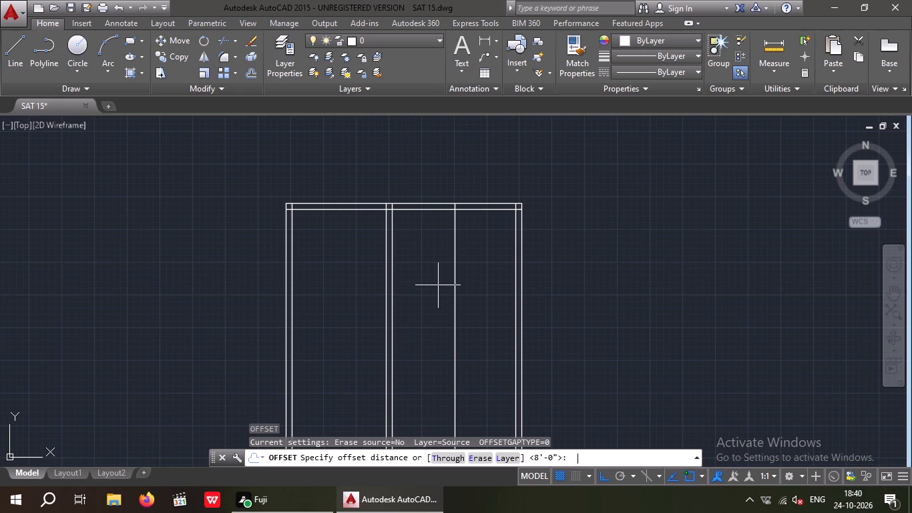
key(9)
key(shift+quotedbl)
key(Return)
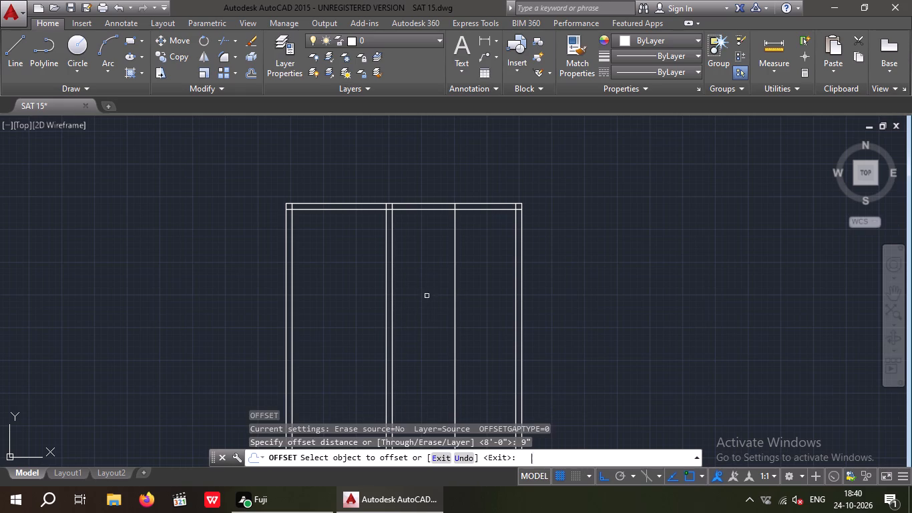
click(456, 275)
click(474, 271)
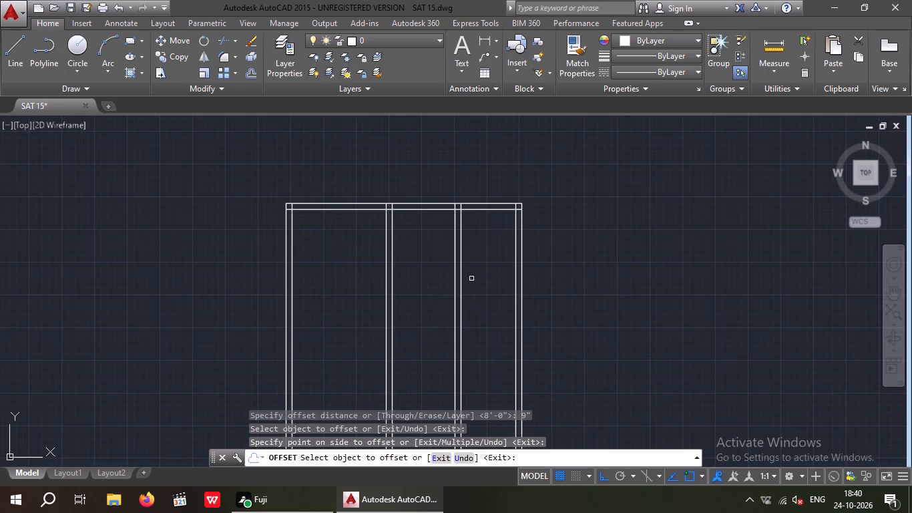
middle_drag(467, 292, 455, 275)
key(Escape)
key(Escape)
Offset the inner line of the top outer wall 12' downward to start a horizontal partition.
key(o)
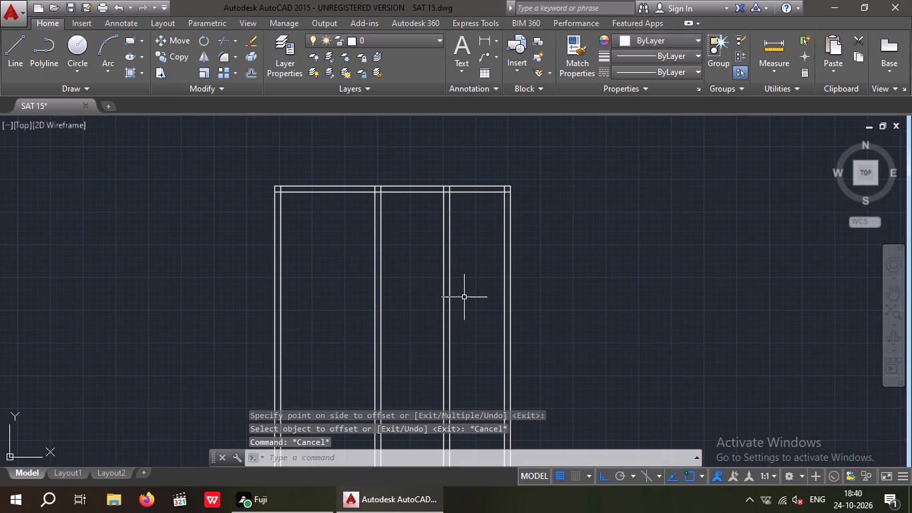
key(Return)
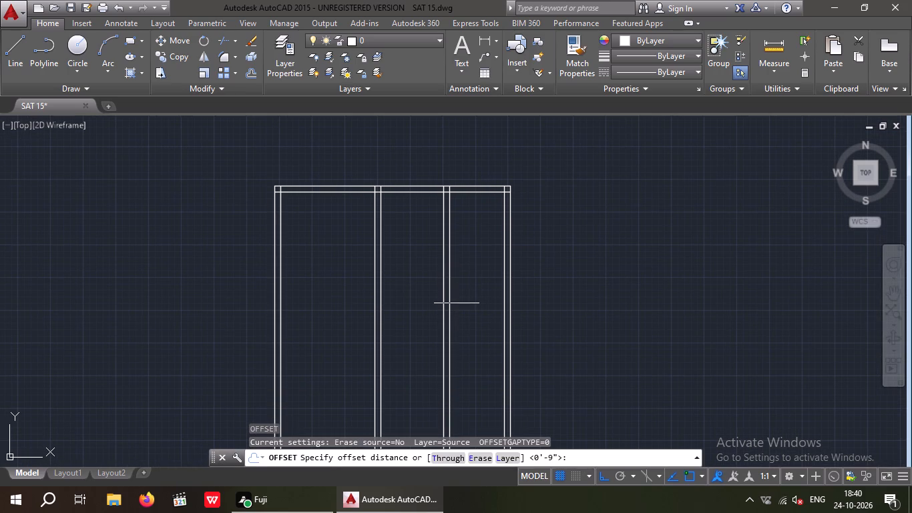
text(12)
key(apostrophe)
key(Return)
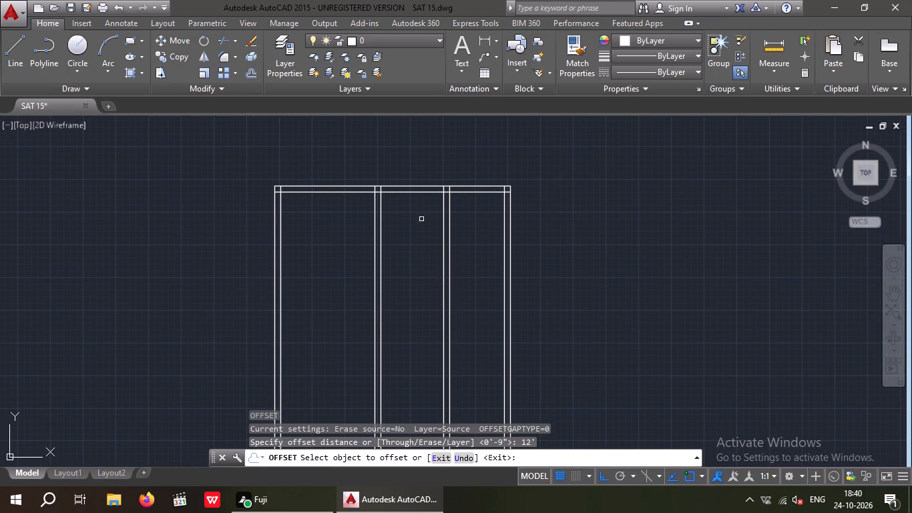
click(417, 194)
click(421, 242)
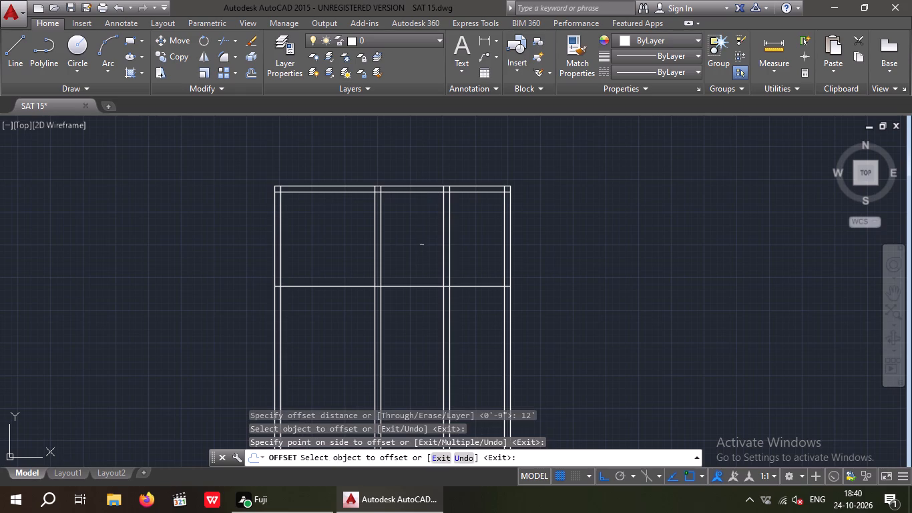
key(Escape)
key(Escape)
Offset the horizontal partition line 9" downward to complete the cross wall.
key(o)
key(Return)
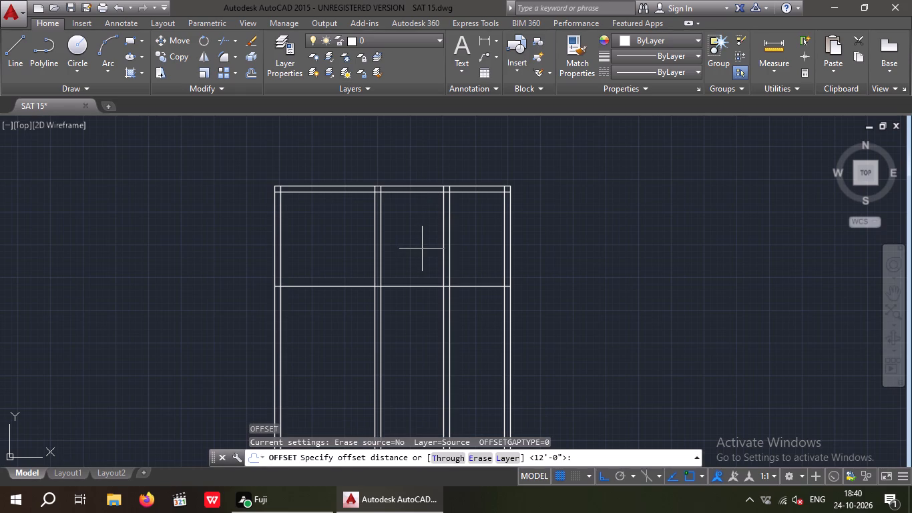
key(9)
key(shift+quotedbl)
key(Return)
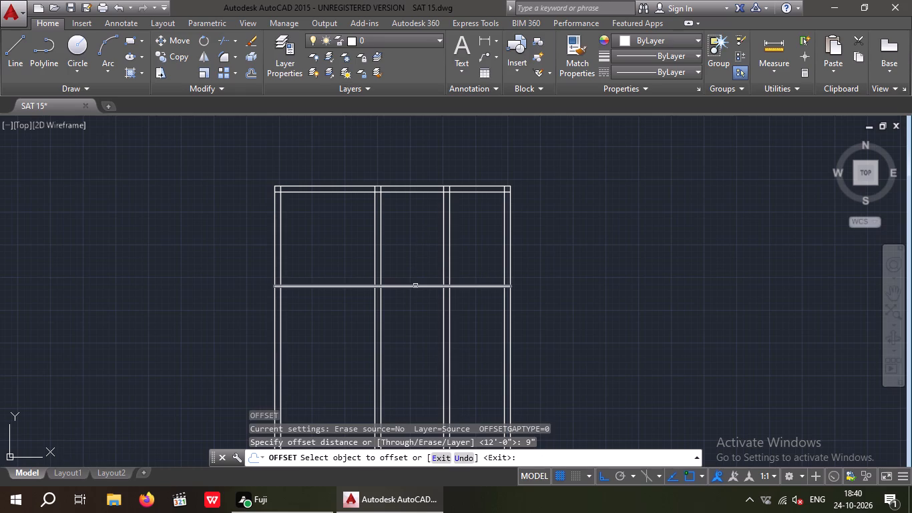
drag(415, 286, 413, 308)
click(415, 318)
middle_drag(414, 304, 416, 220)
key(Escape)
key(Escape)
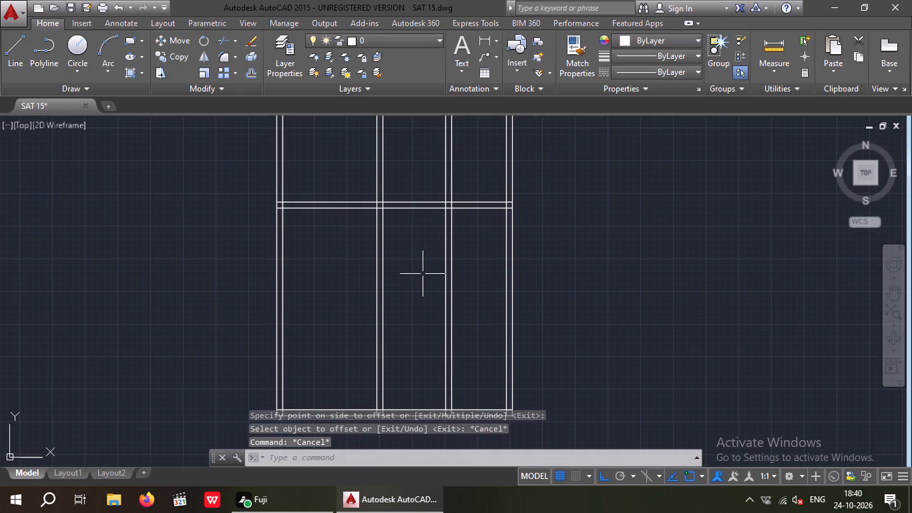
Offset the lower line of the horizontal cross wall 13' downward to start a second cross wall.
middle_drag(417, 302, 396, 355)
key(o)
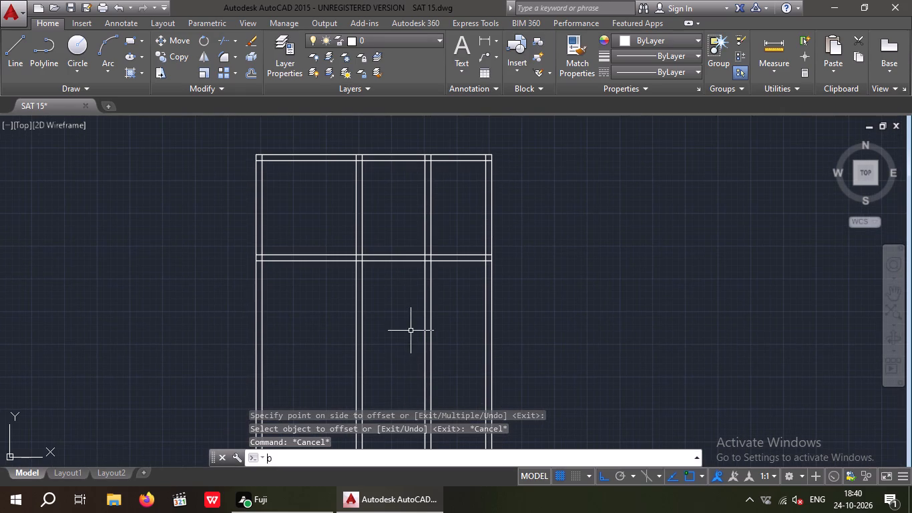
key(Return)
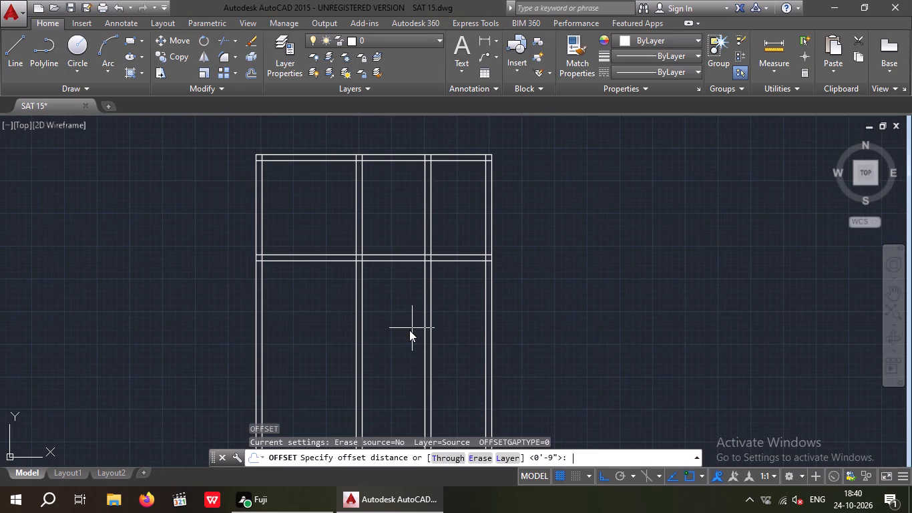
text(13')
key(Return)
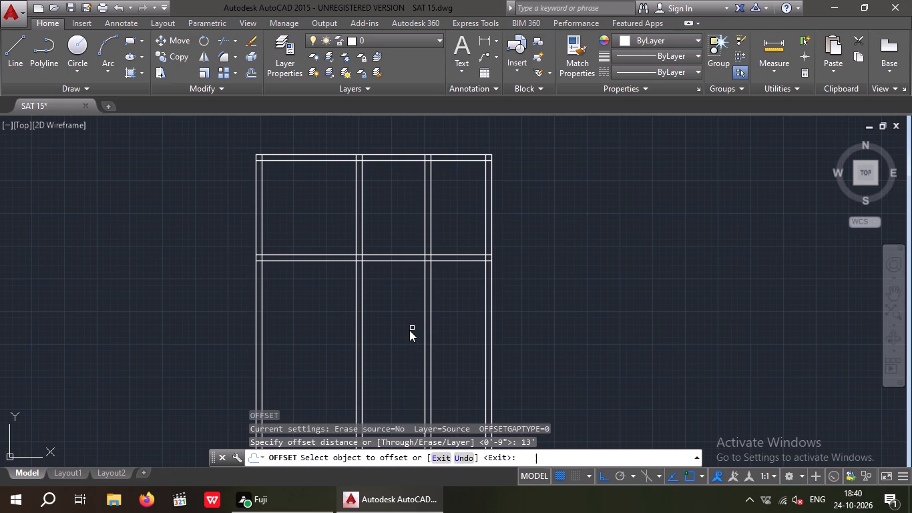
drag(395, 263, 391, 283)
click(399, 321)
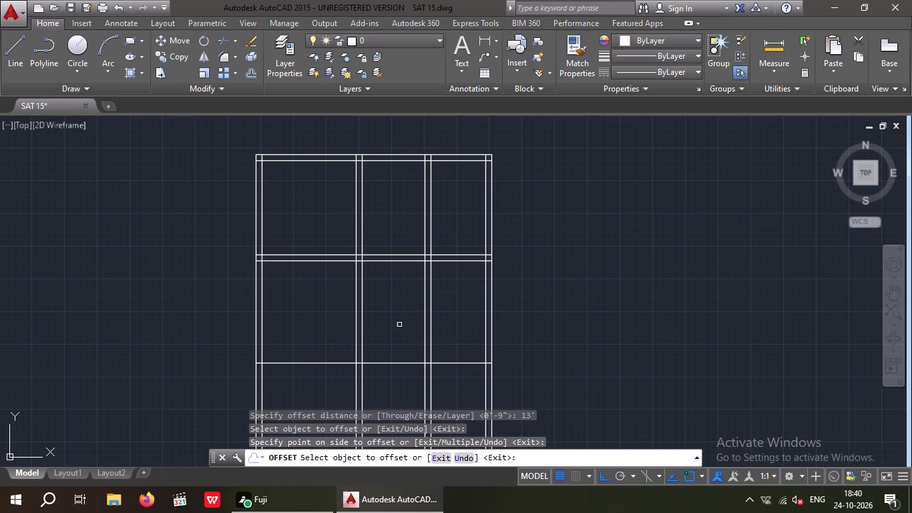
key(Escape)
key(Escape)
Offset the new horizontal line 9" downward to complete the lower cross wall.
key(o)
key(Return)
key(9)
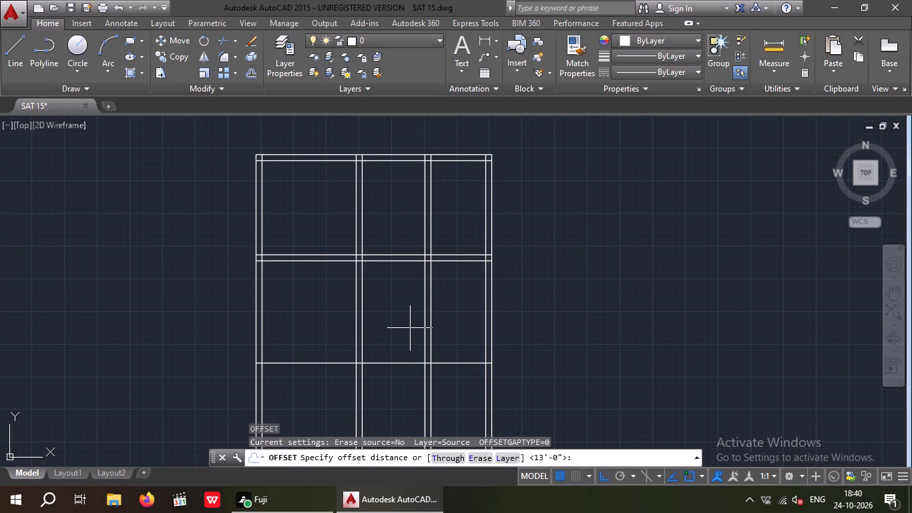
key(shift+quotedbl)
key(Return)
middle_drag(404, 338, 404, 272)
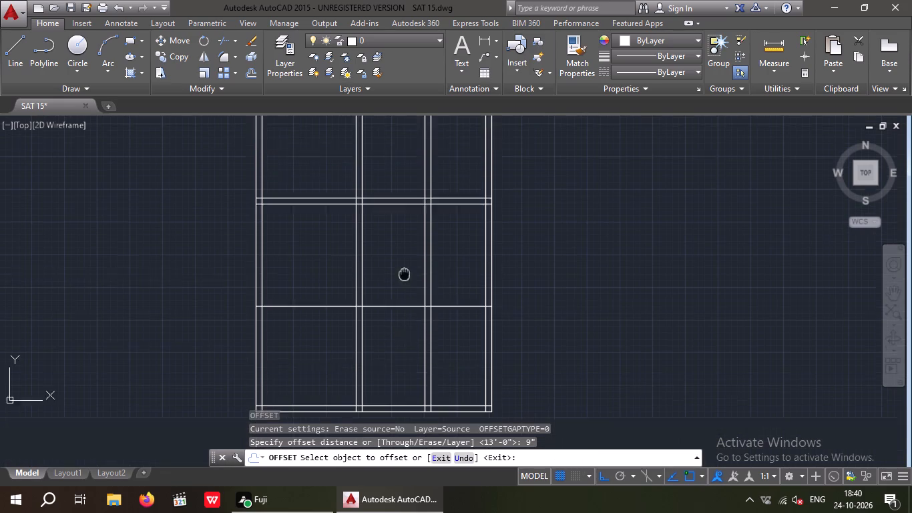
middle_drag(404, 272, 404, 269)
drag(395, 293, 396, 303)
click(400, 314)
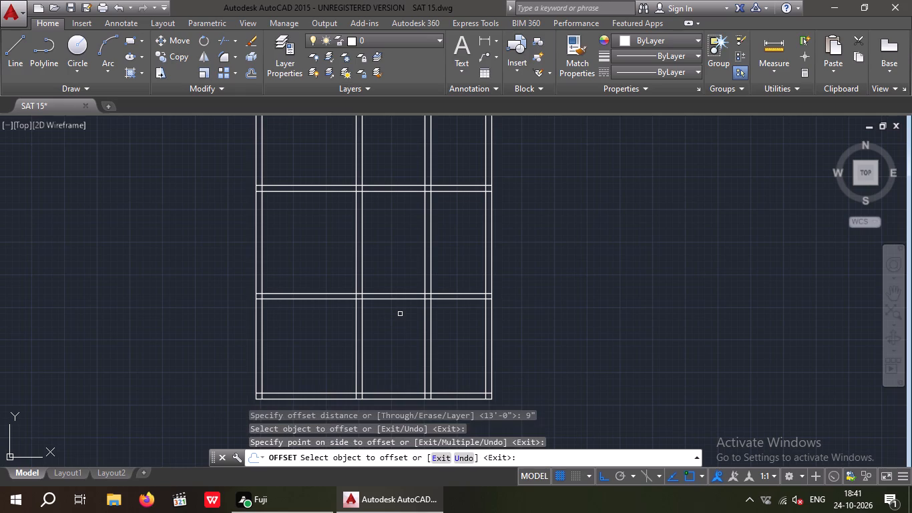
key(Escape)
key(Escape)
Trim away both lines of the second vertical partition below the lower cross wall.
middle_drag(405, 311, 377, 365)
scroll(386, 337, down, 1)
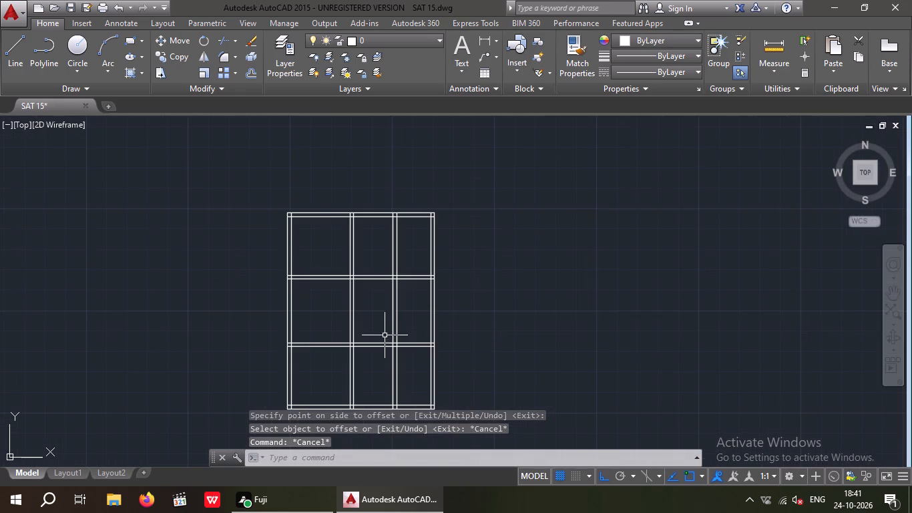
middle_click(384, 305)
middle_drag(373, 361, 373, 292)
key(Escape)
key(Escape)
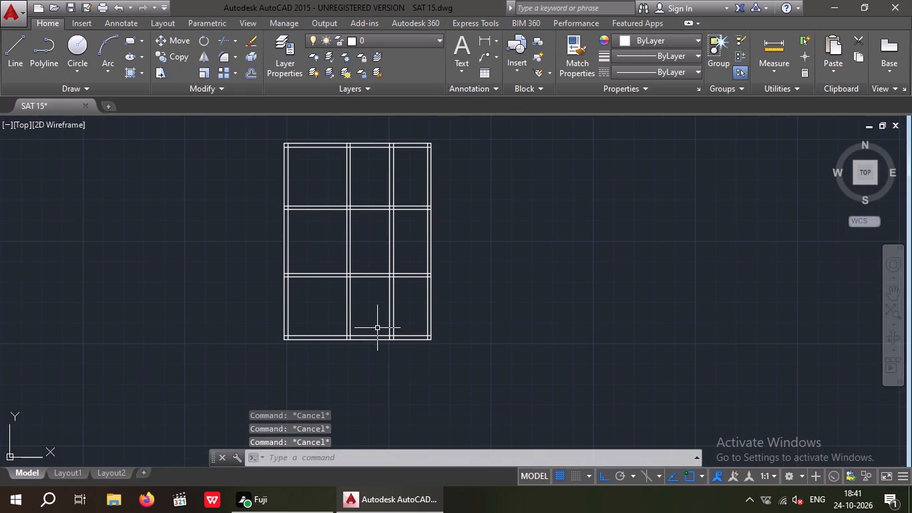
key(t)
key(r)
key(space)
key(space)
scroll(411, 319, up, 2)
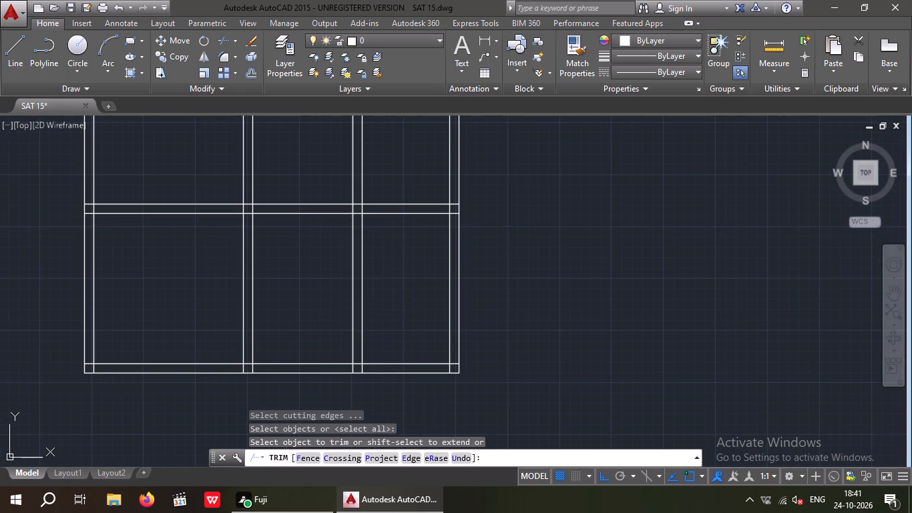
drag(394, 254, 334, 299)
click(330, 309)
key(Escape)
Erase the two leftover partition stubs inside the bottom outer wall.
scroll(365, 377, up, 3)
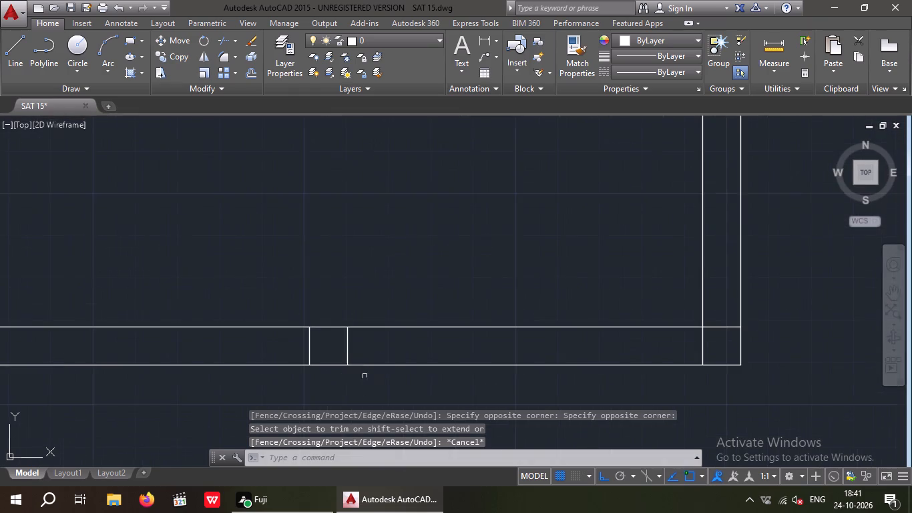
scroll(340, 356, up, 3)
drag(381, 316, 234, 351)
drag(138, 345, 151, 349)
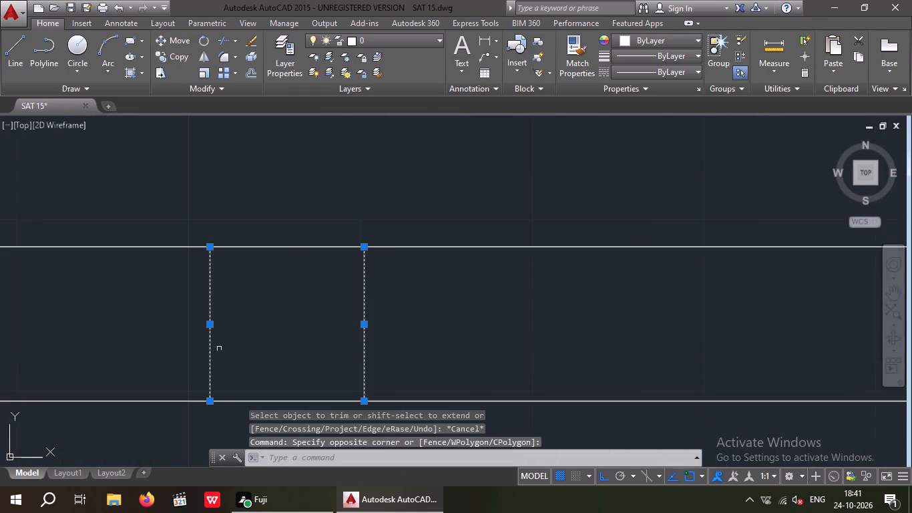
key(Delete)
Trim the overlapping inner wall lines at the plan's bottom-right outer corner.
scroll(254, 317, down, 6)
scroll(393, 343, up, 1)
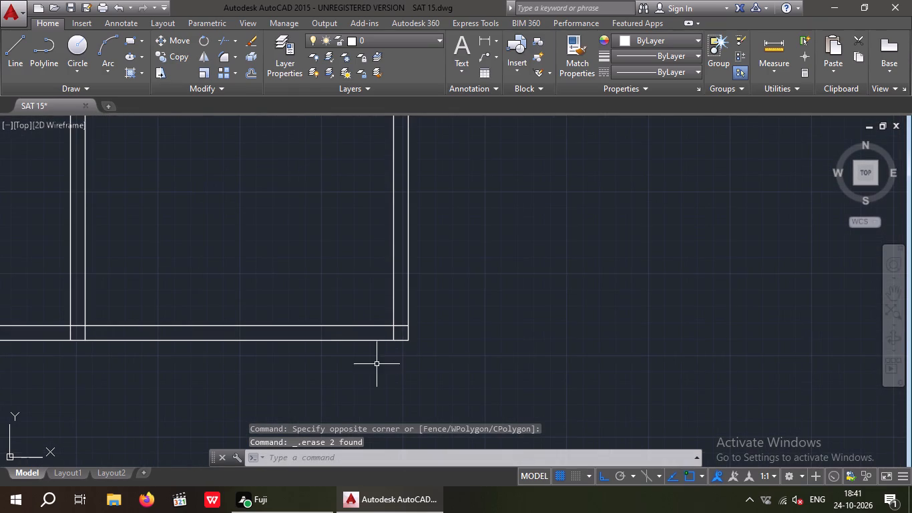
key(Escape)
key(Escape)
key(t)
key(r)
key(space)
key(space)
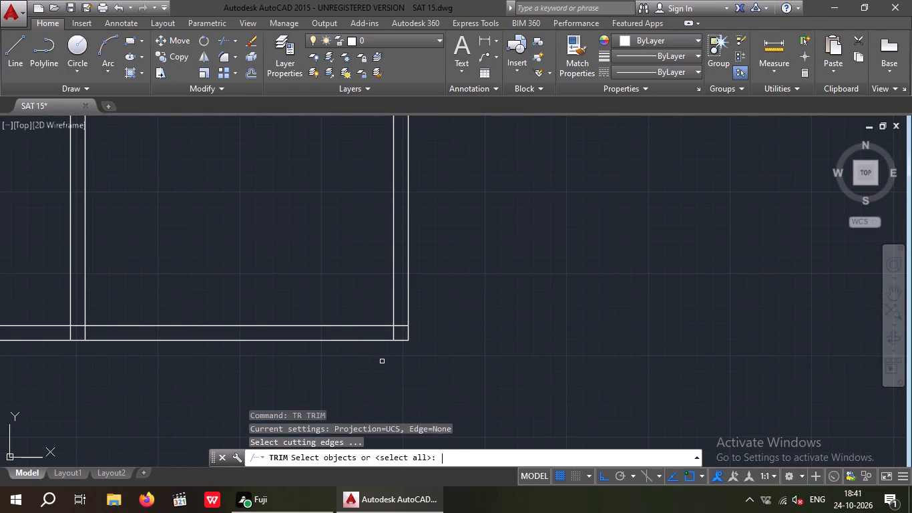
scroll(399, 336, up, 3)
drag(396, 344, 381, 319)
click(378, 289)
drag(388, 318, 340, 342)
click(336, 342)
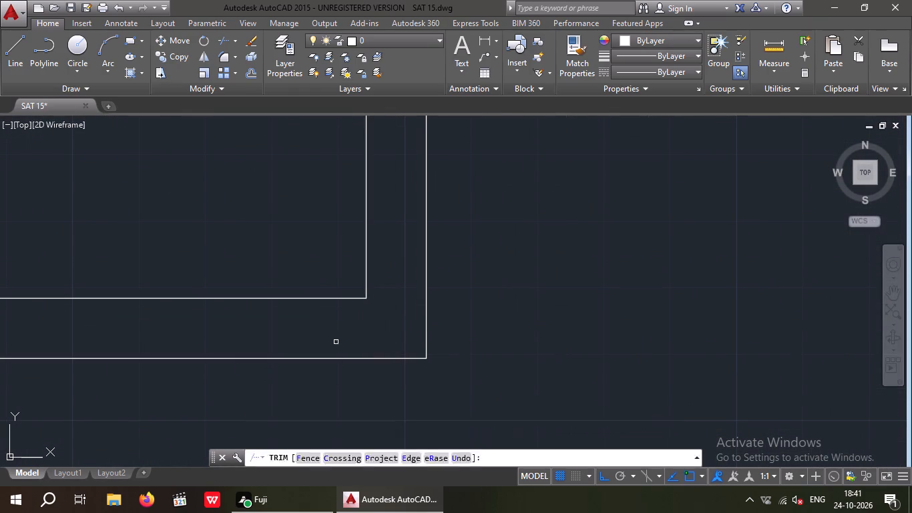
Trim the junction of the first vertical partition with the bottom outer wall into an open T.
scroll(351, 331, down, 3)
middle_drag(323, 359, 499, 330)
scroll(467, 346, down, 2)
scroll(357, 331, up, 3)
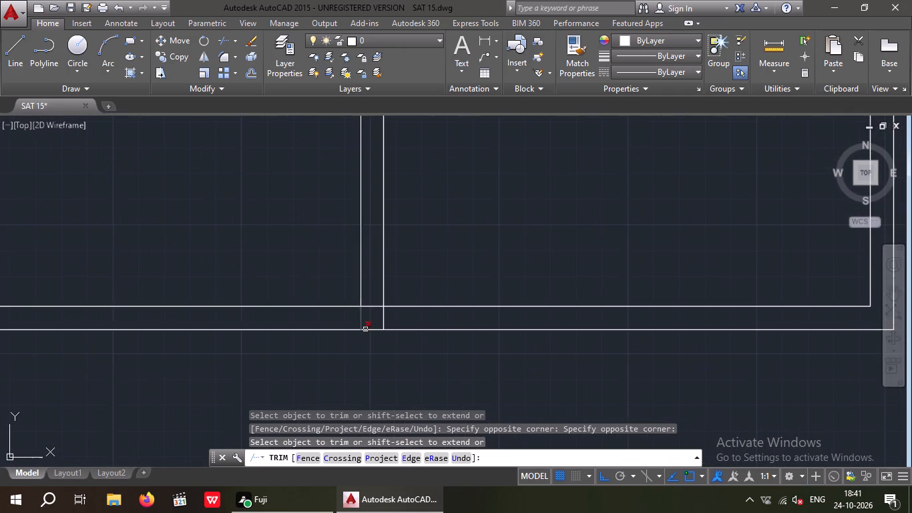
scroll(375, 323, up, 2)
drag(417, 308, 287, 317)
drag(271, 319, 279, 321)
click(359, 316)
drag(364, 265, 365, 269)
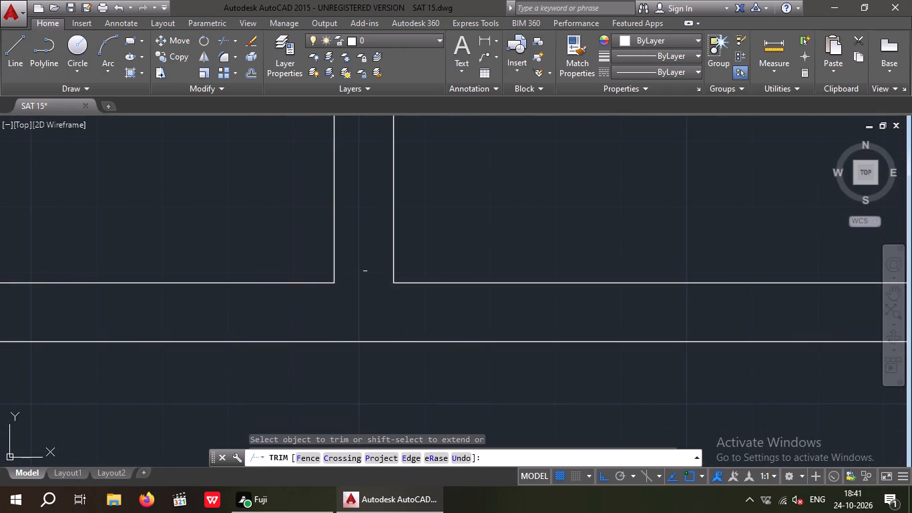
drag(365, 269, 365, 272)
Trim the overlapping inner wall lines at the plan's bottom-left outer corner.
scroll(362, 283, down, 3)
middle_drag(355, 342, 439, 341)
scroll(190, 286, up, 4)
drag(284, 316, 224, 351)
click(213, 354)
drag(230, 346, 203, 306)
click(197, 275)
Trim the junction of the lower cross wall with the left outer wall into an open T.
scroll(194, 281, down, 5)
middle_drag(208, 330, 191, 431)
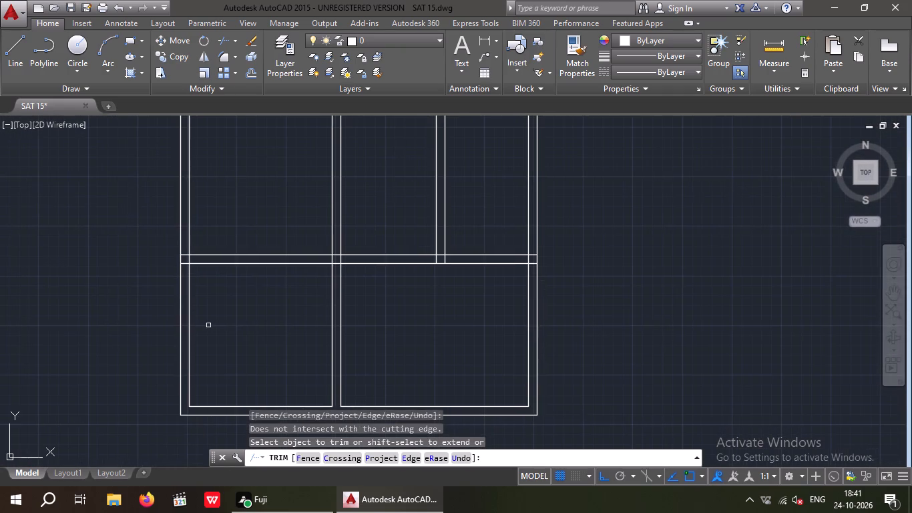
scroll(185, 248, up, 4)
drag(186, 363, 172, 308)
drag(172, 254, 172, 260)
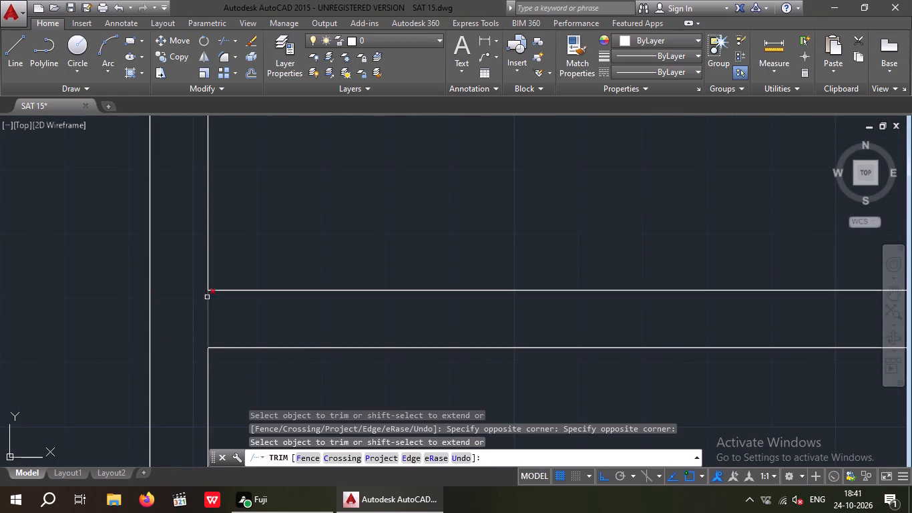
drag(224, 311, 182, 336)
drag(180, 335, 187, 326)
Trim the lines inside the crossing of the lower cross wall and the first vertical partition.
scroll(190, 301, down, 3)
middle_drag(336, 322, 178, 319)
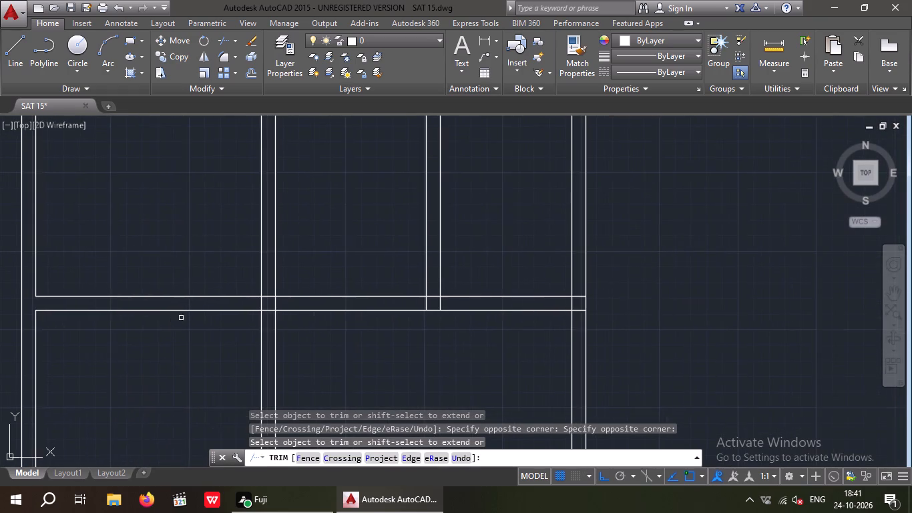
scroll(270, 310, up, 3)
drag(298, 286, 190, 309)
click(175, 311)
drag(264, 353, 246, 311)
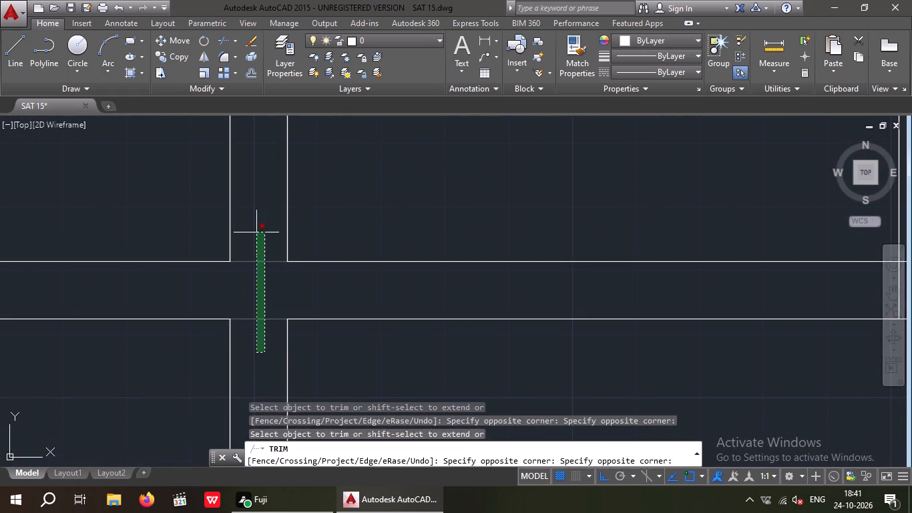
click(257, 229)
Trim the junction of the second vertical partition with the lower cross wall into an open T.
scroll(247, 243, down, 3)
middle_drag(324, 295, 241, 323)
scroll(332, 289, up, 4)
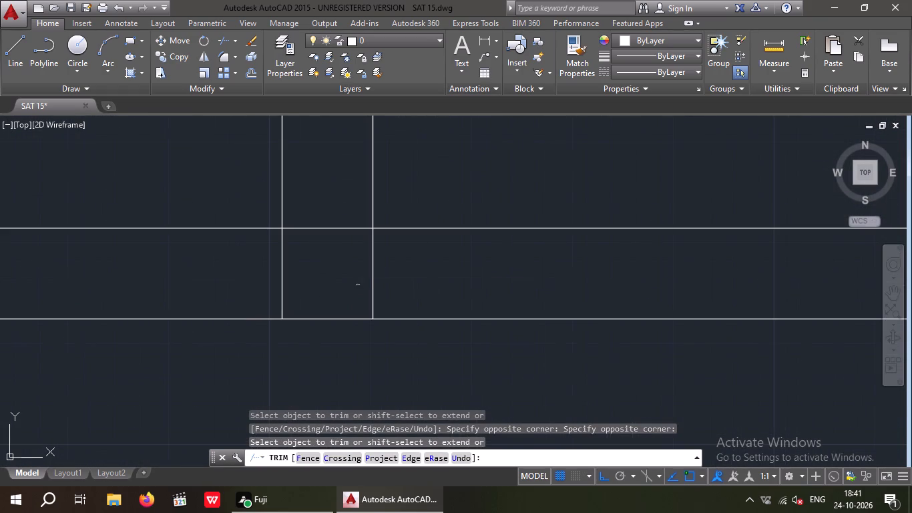
drag(373, 269, 246, 311)
click(239, 311)
drag(321, 281, 282, 298)
drag(337, 270, 325, 256)
drag(323, 206, 322, 216)
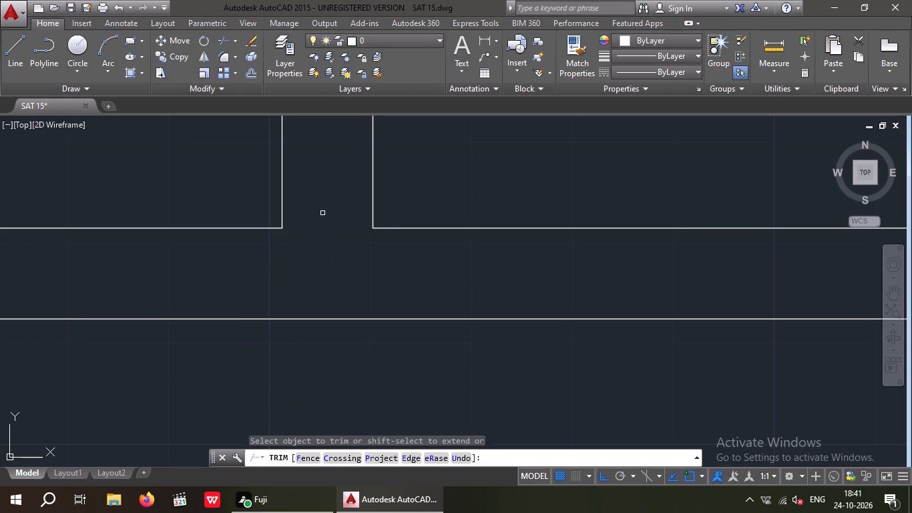
drag(322, 216, 321, 216)
Trim the junction of the lower cross wall with the right outer wall into an open T.
scroll(311, 229, down, 4)
middle_drag(338, 292, 249, 331)
scroll(369, 287, up, 4)
drag(367, 309, 355, 268)
drag(351, 188, 351, 210)
drag(344, 246, 270, 267)
click(264, 267)
Trim the junction of the upper cross wall with the right outer wall into an open T.
scroll(286, 243, down, 5)
middle_drag(237, 299, 284, 281)
middle_drag(281, 304, 280, 313)
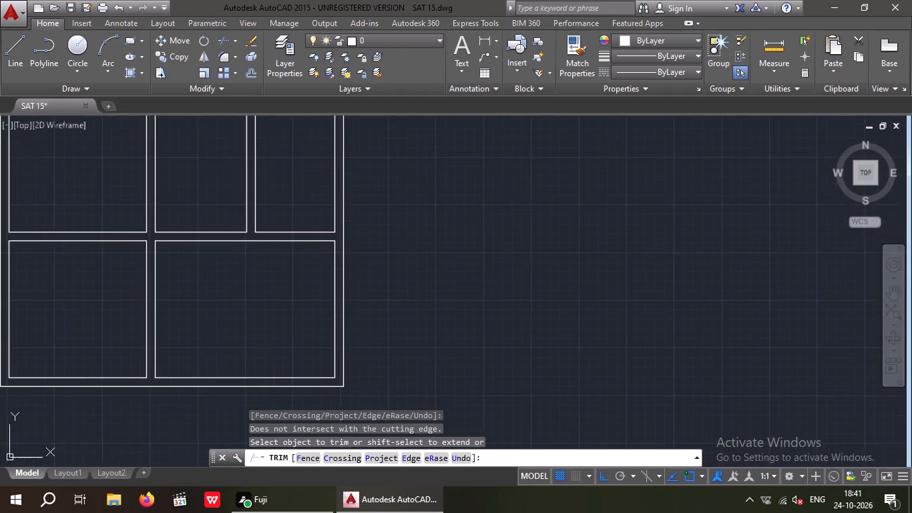
middle_drag(280, 313, 294, 399)
middle_drag(279, 292, 280, 333)
scroll(351, 211, up, 3)
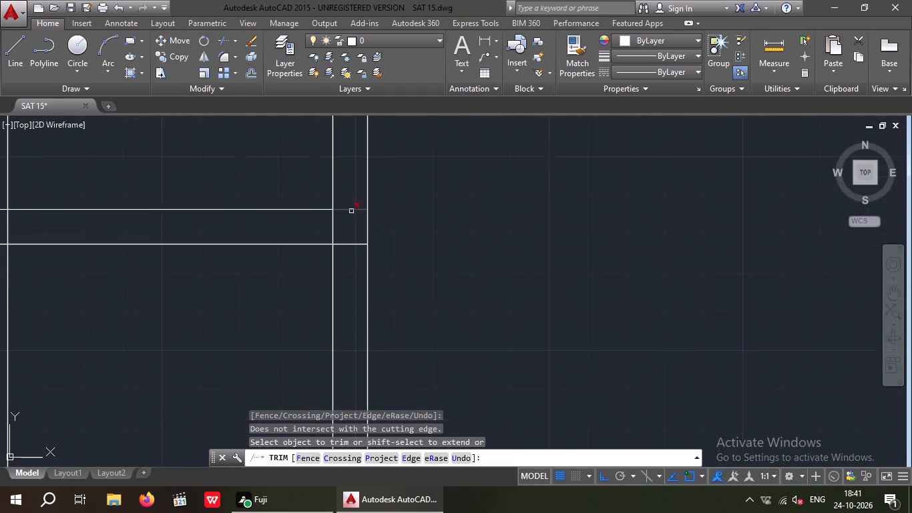
drag(351, 257, 351, 224)
drag(351, 196, 349, 210)
drag(356, 252, 351, 224)
click(351, 196)
drag(347, 227, 316, 232)
click(310, 232)
Trim the lines inside the crossing of the upper cross wall and the second vertical partition.
scroll(331, 222, down, 3)
middle_drag(294, 275, 344, 277)
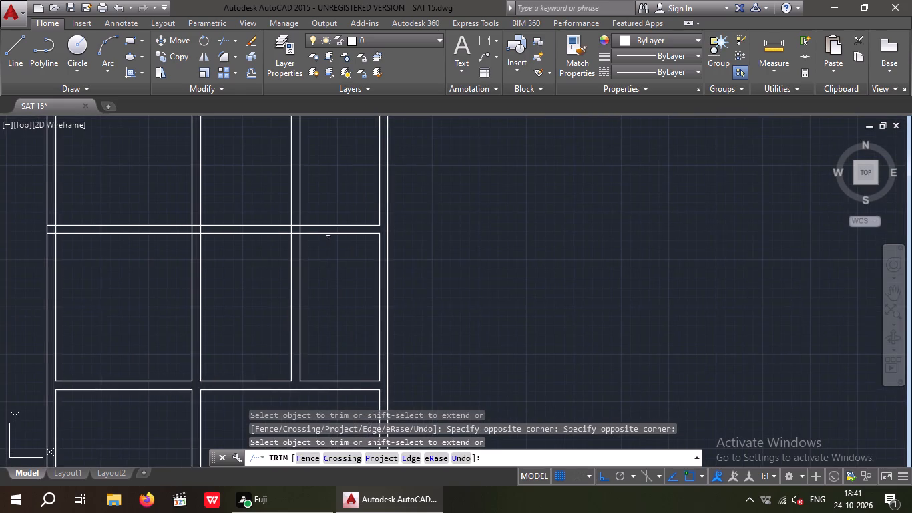
scroll(275, 231, up, 4)
drag(443, 214, 342, 243)
click(324, 243)
drag(404, 280, 393, 252)
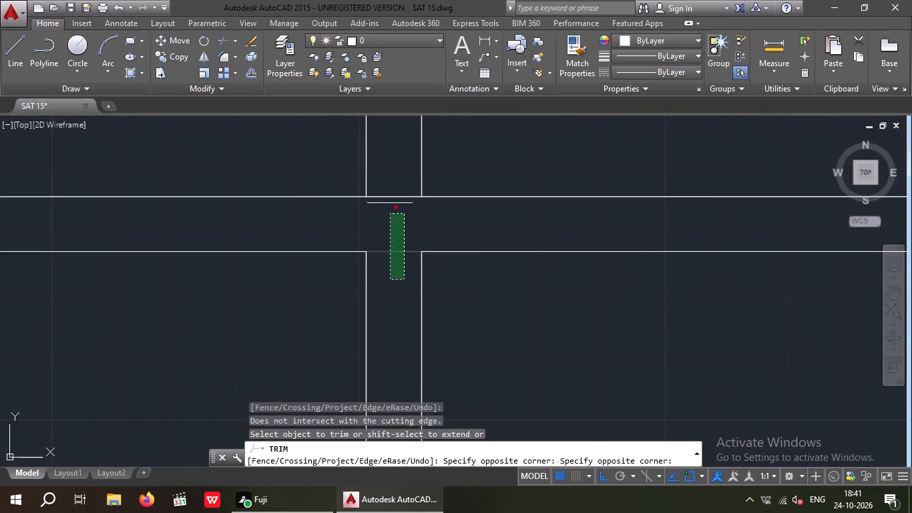
click(390, 172)
Trim the lines inside the crossing of the upper cross wall and the first vertical partition.
scroll(395, 190, down, 4)
middle_drag(316, 246, 403, 260)
scroll(385, 215, up, 4)
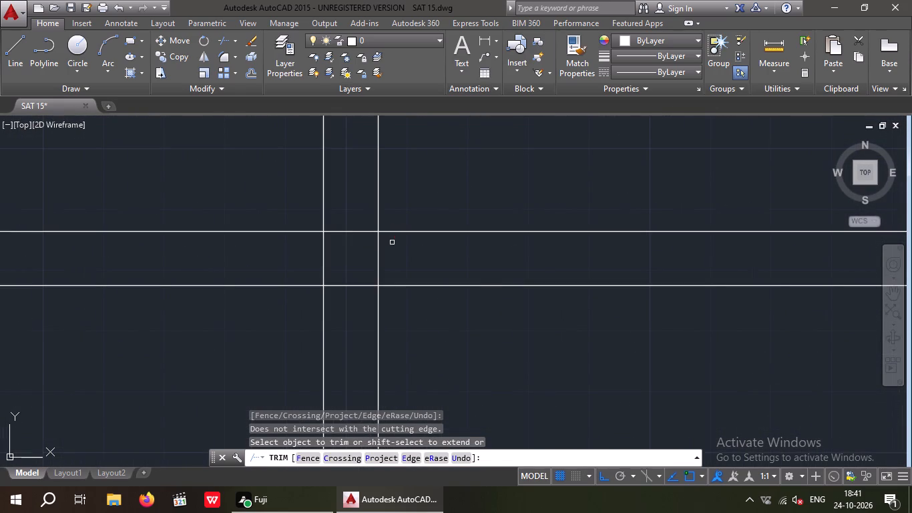
drag(392, 243, 295, 267)
click(292, 267)
drag(349, 307, 342, 259)
click(342, 206)
Trim the junction of the upper cross wall with the left outer wall into an open T.
scroll(345, 218, down, 4)
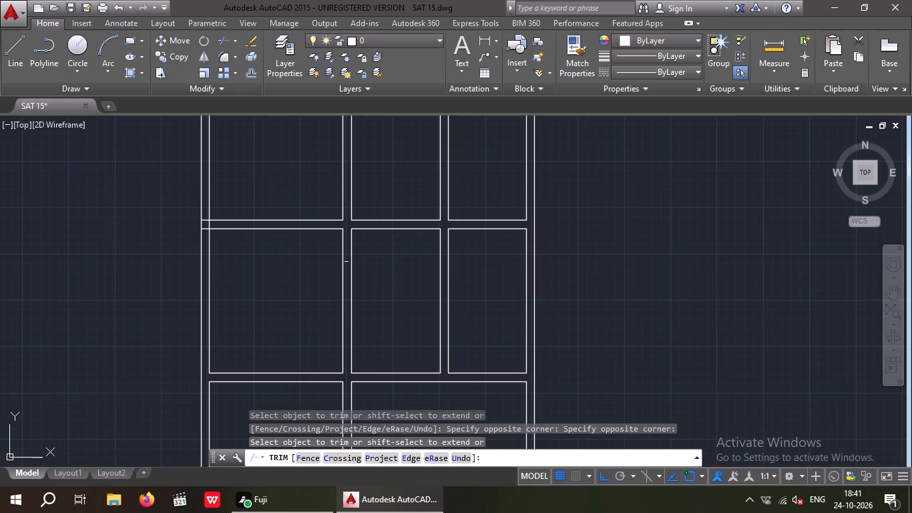
middle_drag(254, 281, 338, 297)
scroll(278, 238, up, 4)
drag(341, 298, 336, 259)
drag(321, 196, 320, 207)
drag(371, 231, 334, 257)
click(334, 256)
Trim the overlapping inner wall lines at the plan's top-left outer corner.
scroll(343, 240, down, 3)
middle_drag(328, 265, 294, 307)
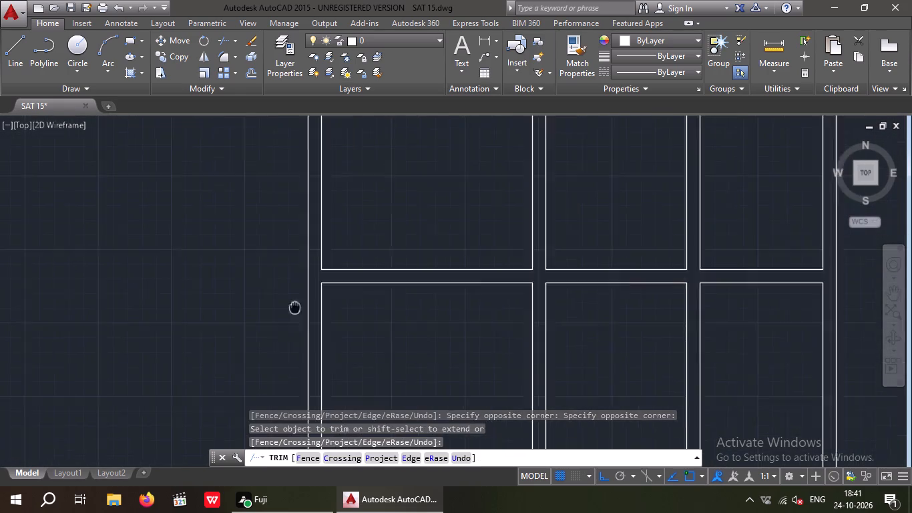
middle_drag(294, 307, 272, 329)
scroll(369, 233, down, 1)
middle_drag(350, 254, 256, 327)
scroll(222, 210, up, 6)
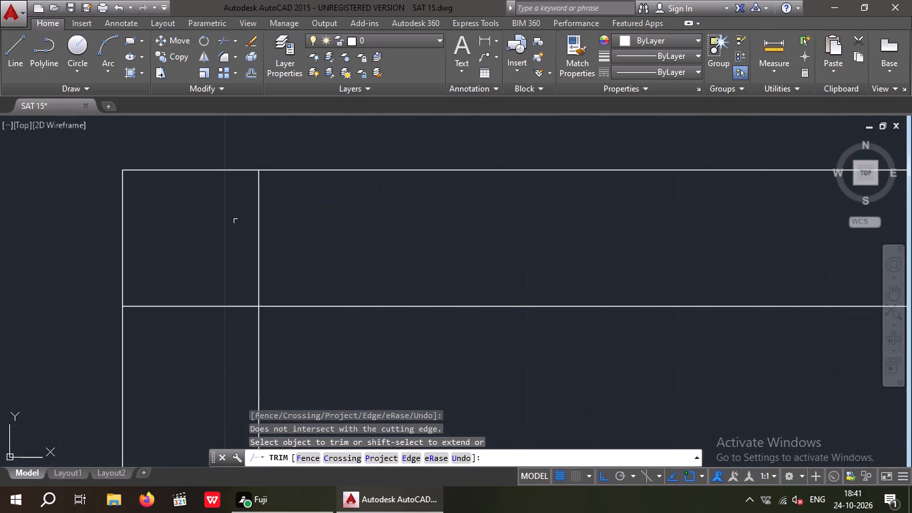
drag(300, 216, 214, 268)
click(214, 268)
drag(205, 329, 172, 255)
click(166, 239)
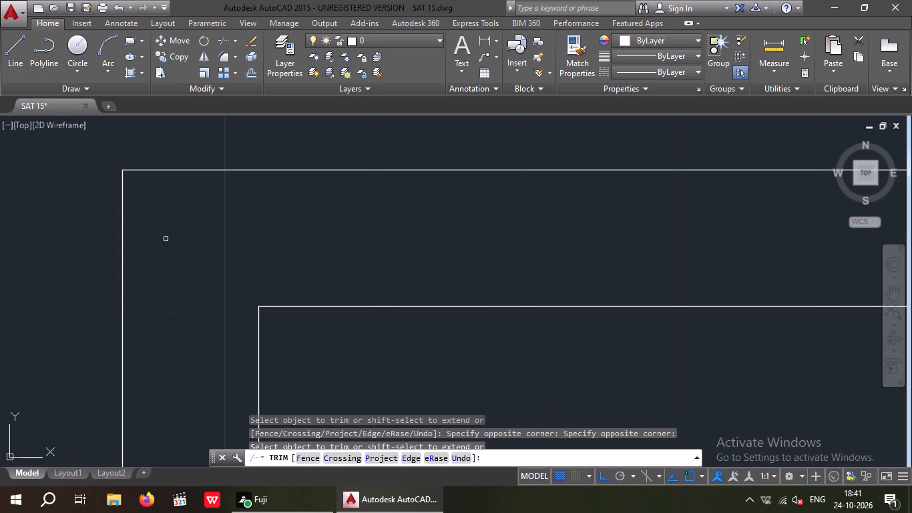
Trim the junction of the first vertical partition with the top outer wall into an open T.
scroll(185, 235, down, 3)
middle_drag(165, 238, 0, 246)
scroll(559, 242, up, 3)
drag(507, 217, 238, 226)
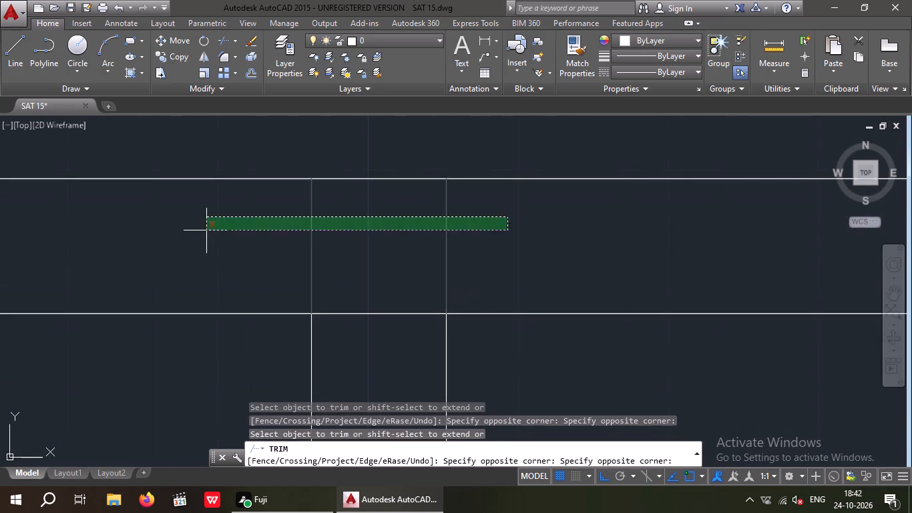
drag(203, 230, 218, 240)
drag(377, 328, 345, 277)
click(345, 263)
Trim the junction of the second vertical partition with the top outer wall into an open T.
scroll(348, 257, down, 4)
scroll(636, 263, up, 3)
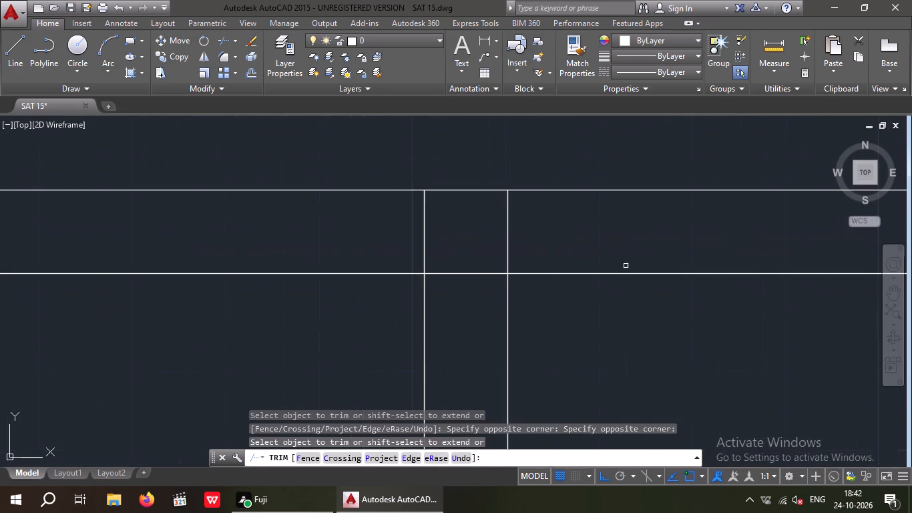
drag(558, 230, 319, 239)
click(316, 239)
drag(466, 301, 442, 242)
click(436, 225)
scroll(446, 233, down, 3)
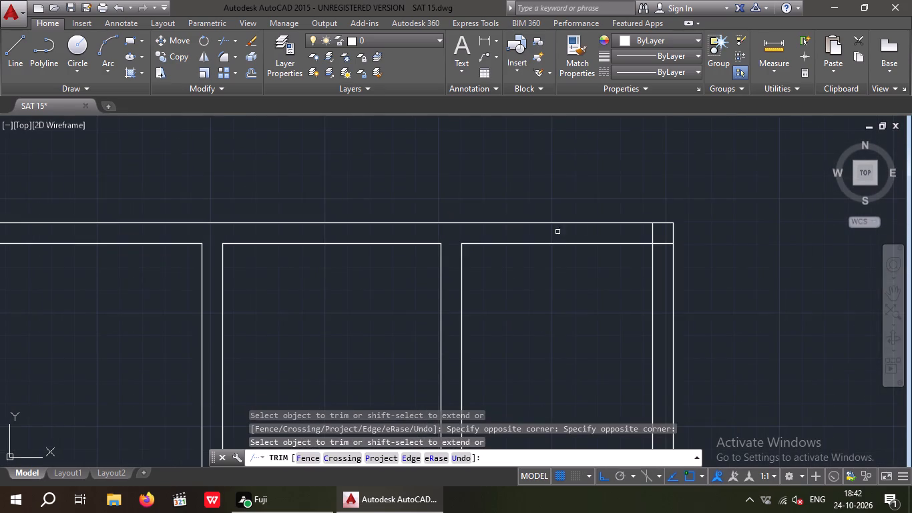
Trim the overlapping inner wall lines at the plan's top-right outer corner.
scroll(708, 250, up, 4)
drag(434, 232, 414, 208)
click(400, 169)
drag(405, 162, 399, 164)
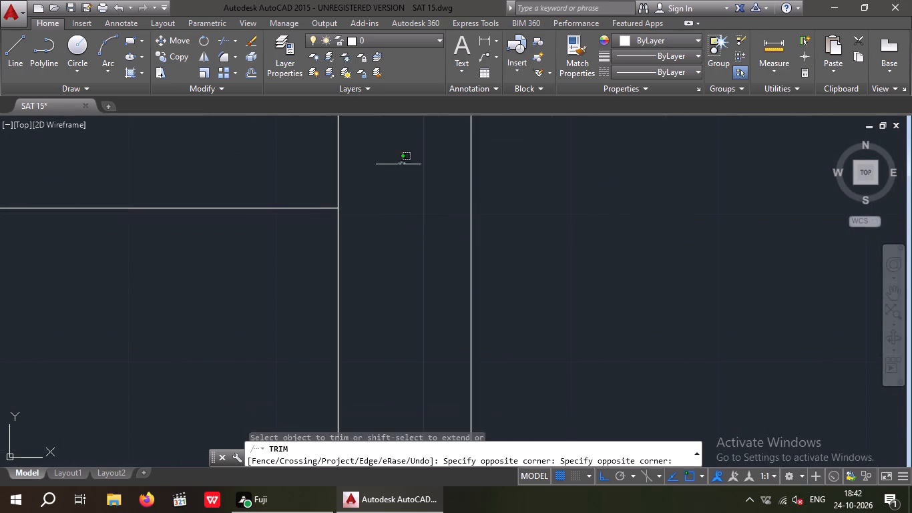
drag(399, 164, 280, 174)
click(277, 174)
scroll(317, 158, down, 3)
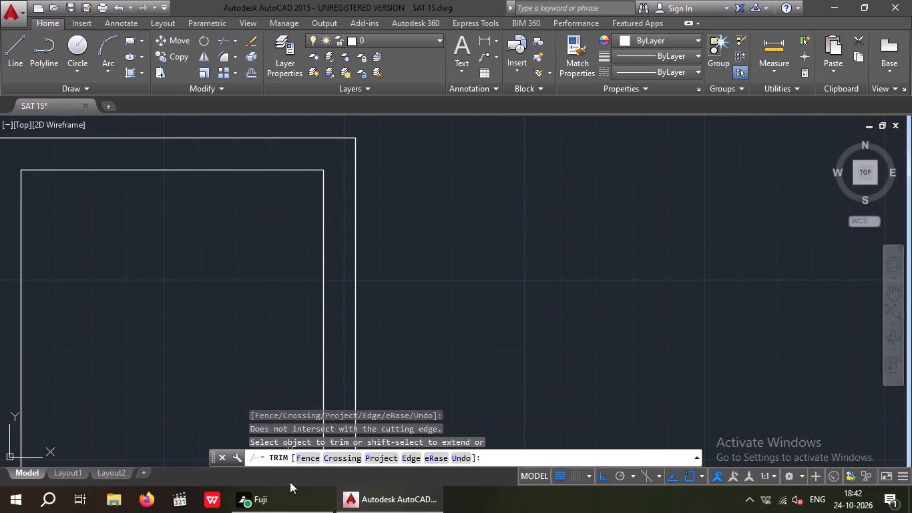
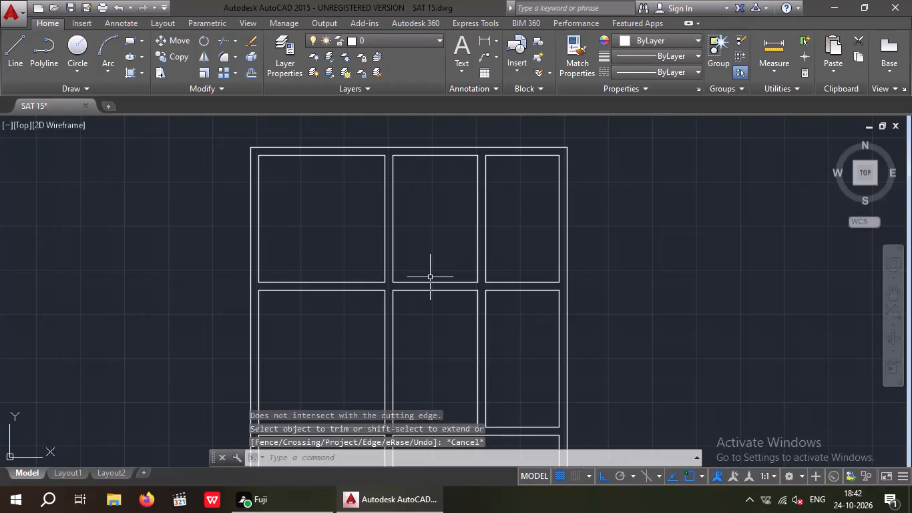
Offset the horizontal partition lines 1' into the three left-hand rooms to mark the near edge of each door opening.
key(Escape)
key(o)
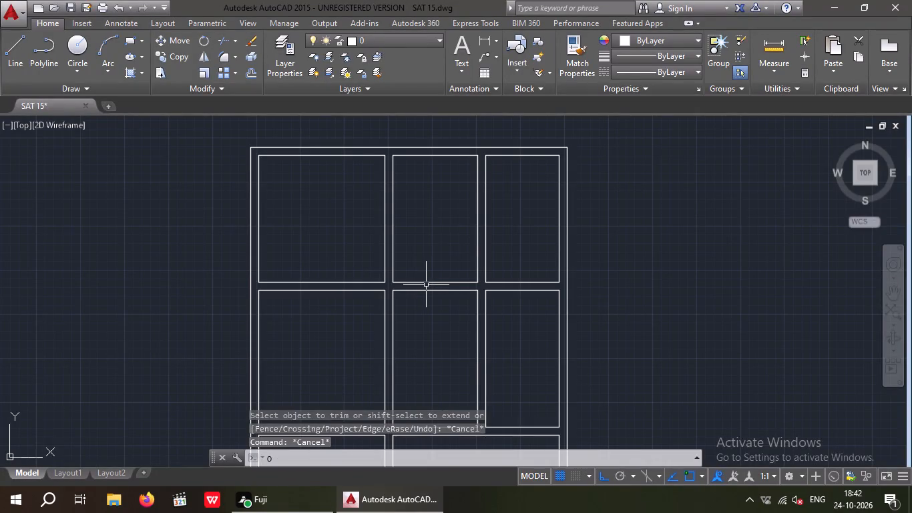
key(Return)
key(1)
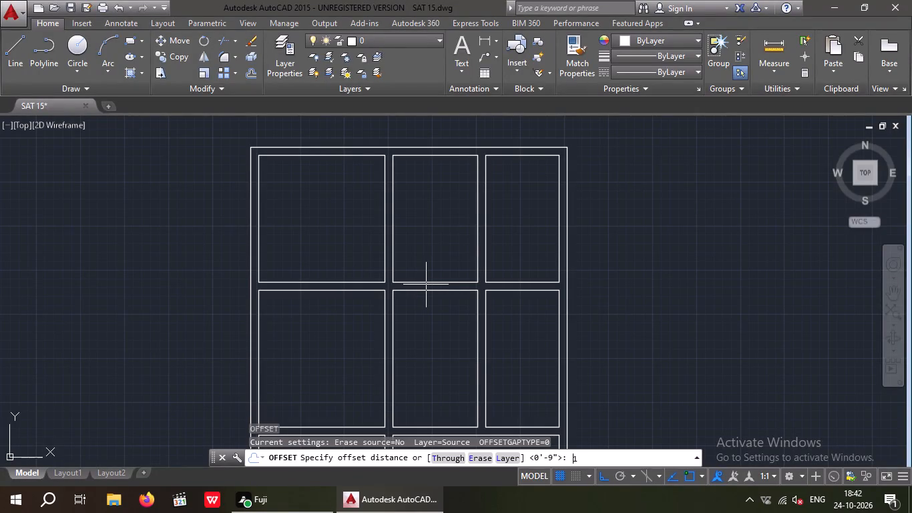
key(apostrophe)
key(Return)
drag(353, 283, 353, 257)
click(354, 233)
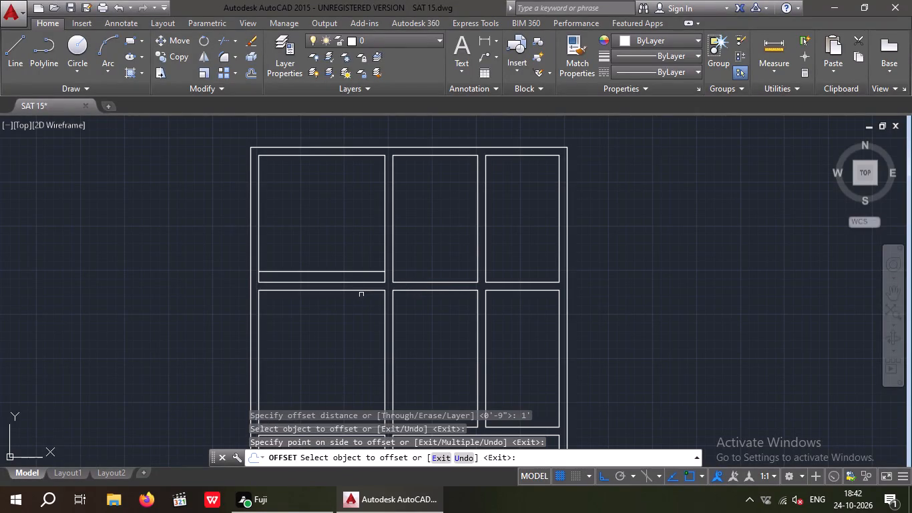
drag(361, 292, 368, 315)
click(368, 315)
middle_drag(360, 312, 373, 238)
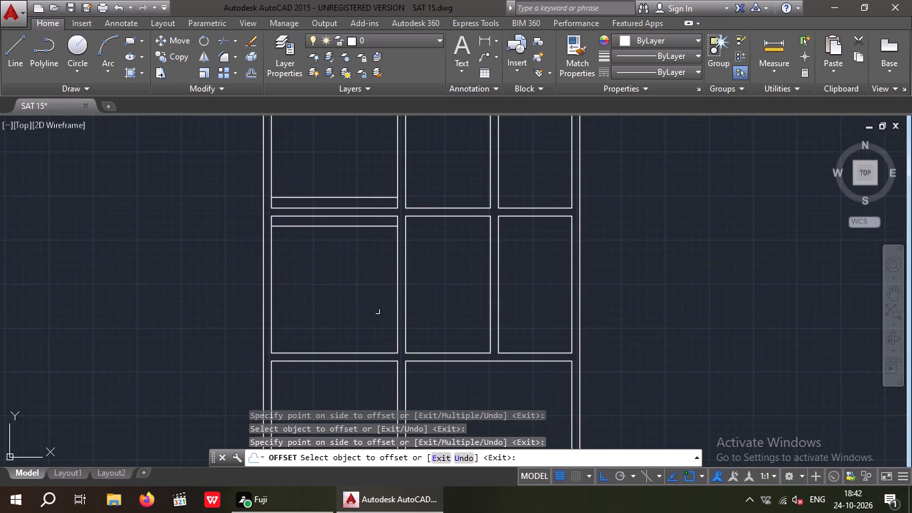
middle_drag(382, 370, 371, 285)
drag(370, 277, 367, 305)
click(371, 307)
middle_drag(377, 333, 366, 361)
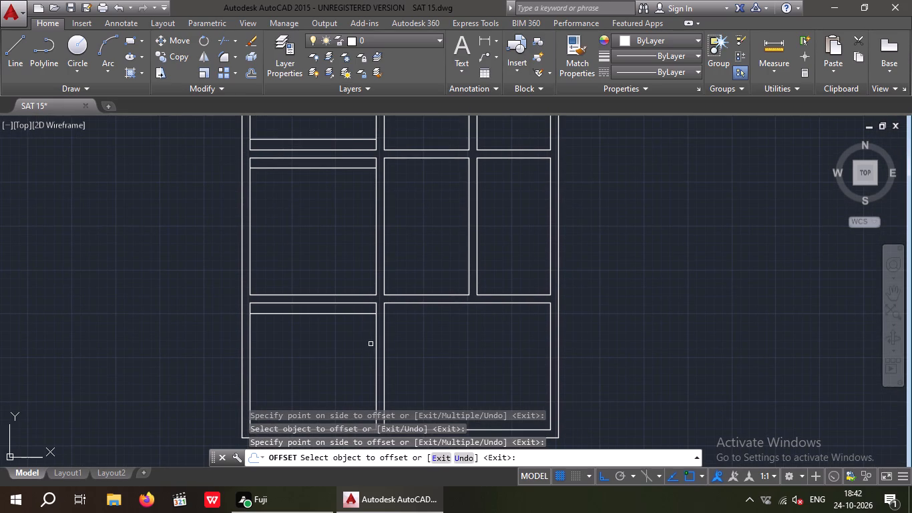
key(Escape)
key(Escape)
Offset the three door-edge lines in the left-hand rooms 3' further into each room to mark the opening widths.
key(o)
key(Return)
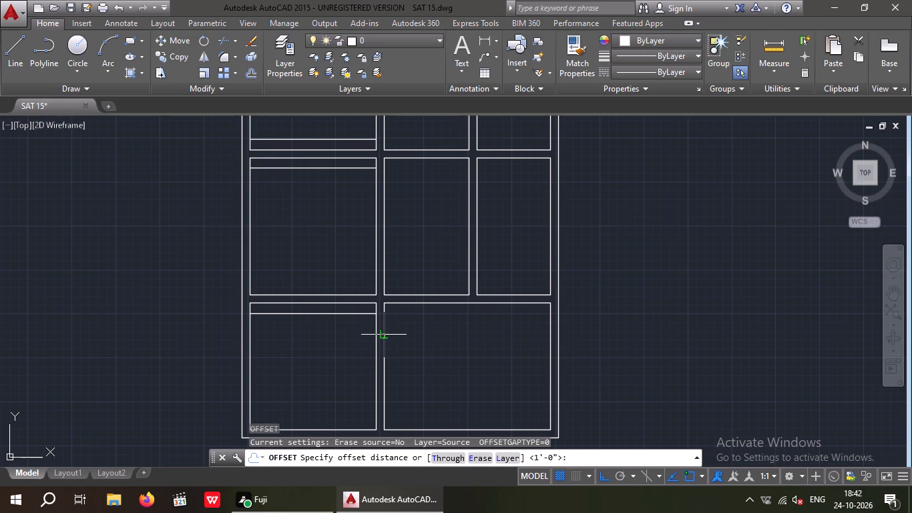
text(3')
key(Return)
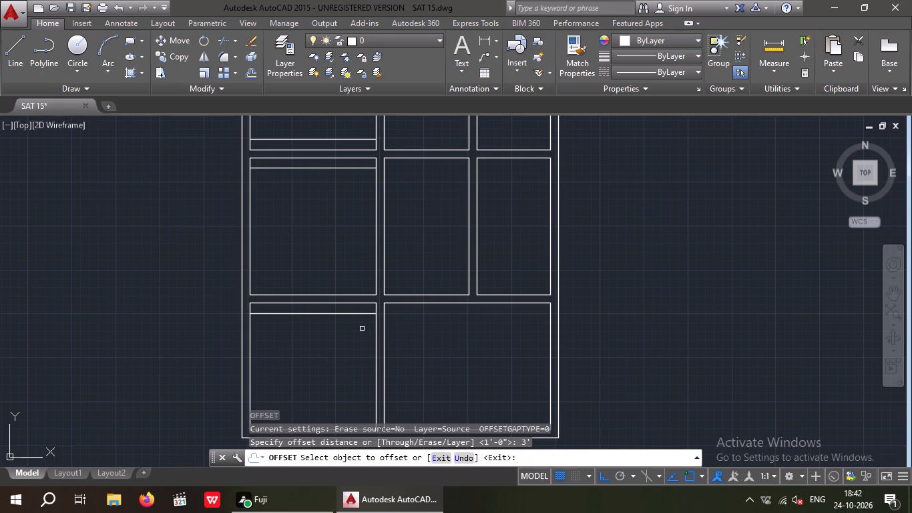
drag(358, 314, 364, 351)
drag(364, 358, 363, 348)
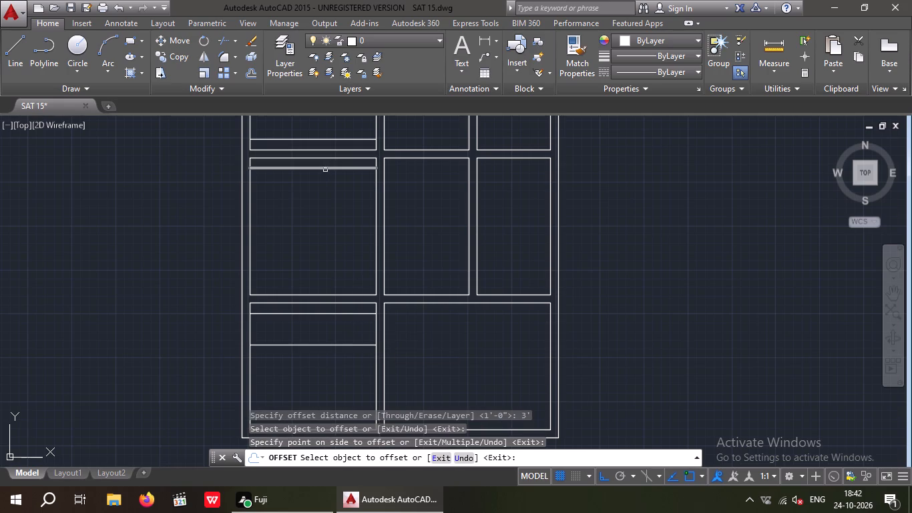
drag(326, 168, 332, 180)
click(338, 210)
middle_drag(336, 208, 340, 282)
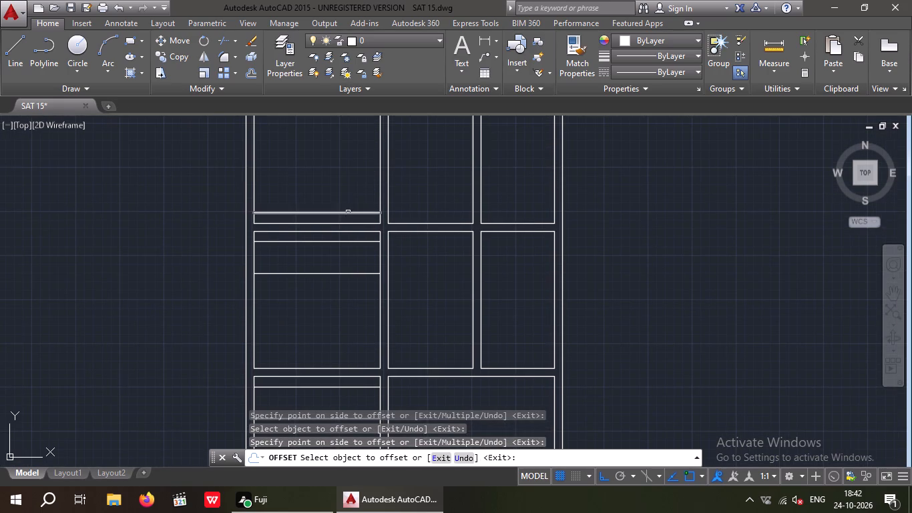
drag(348, 212, 347, 195)
click(347, 160)
key(Escape)
key(Escape)
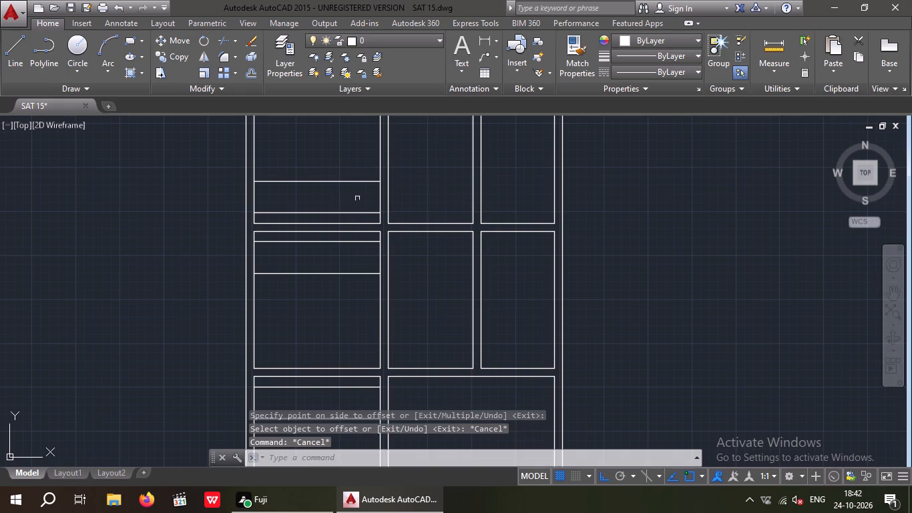
Extend all six door-edge lines across the first vertical partition to its far face.
key(e)
key(x)
key(space)
key(space)
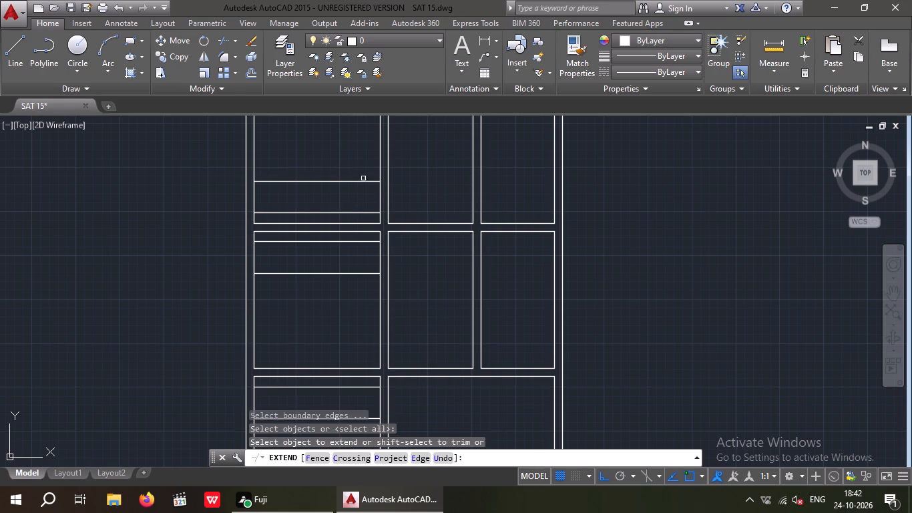
drag(363, 180, 362, 190)
click(366, 213)
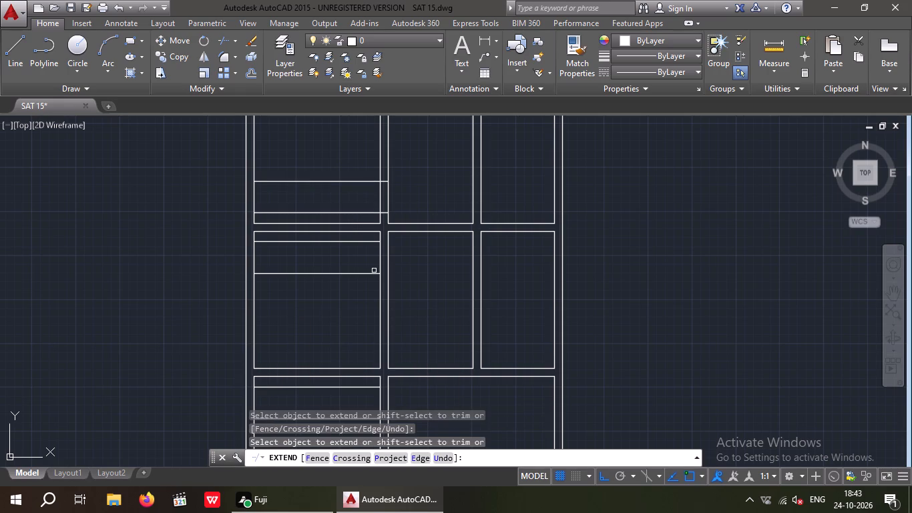
drag(370, 242, 374, 259)
click(373, 272)
middle_drag(351, 276, 352, 172)
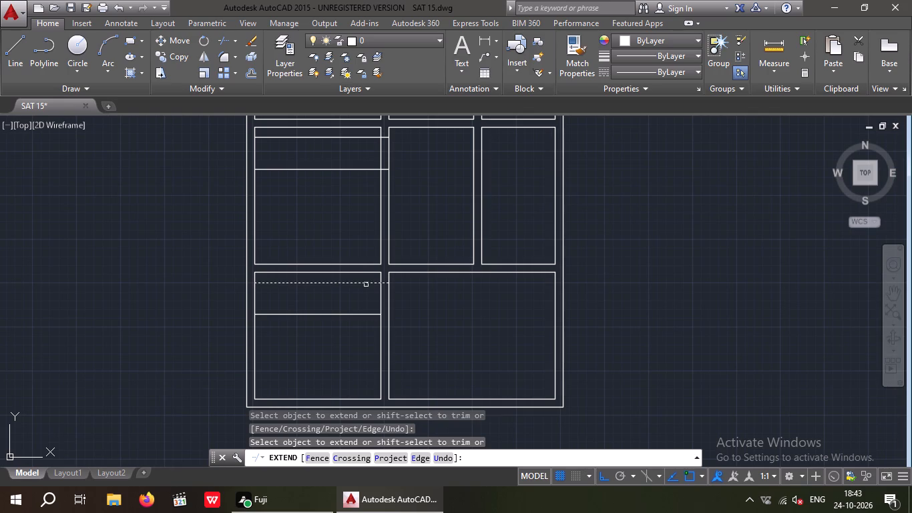
click(366, 285)
click(363, 314)
key(Escape)
key(Escape)
Trim the 3' door opening in the first vertical partition at the bottom-left room, removing the leftover guide lines.
key(t)
key(r)
key(space)
key(space)
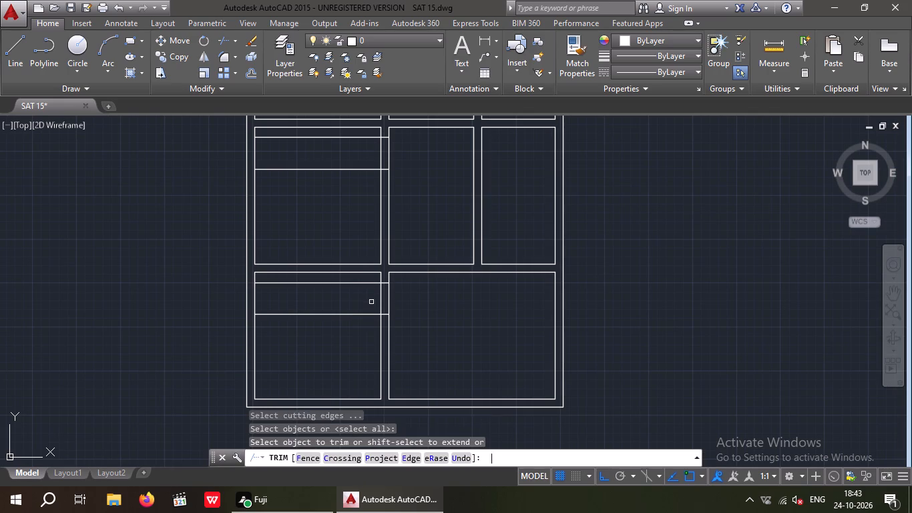
scroll(390, 295, up, 2)
drag(423, 285, 342, 324)
drag(326, 327, 332, 324)
scroll(337, 311, down, 2)
drag(308, 346, 288, 313)
drag(279, 289, 282, 300)
Trim the 3' door opening in the first vertical partition at the middle-left room, removing the leftover guide lines.
middle_drag(312, 262, 312, 331)
middle_drag(304, 271, 310, 318)
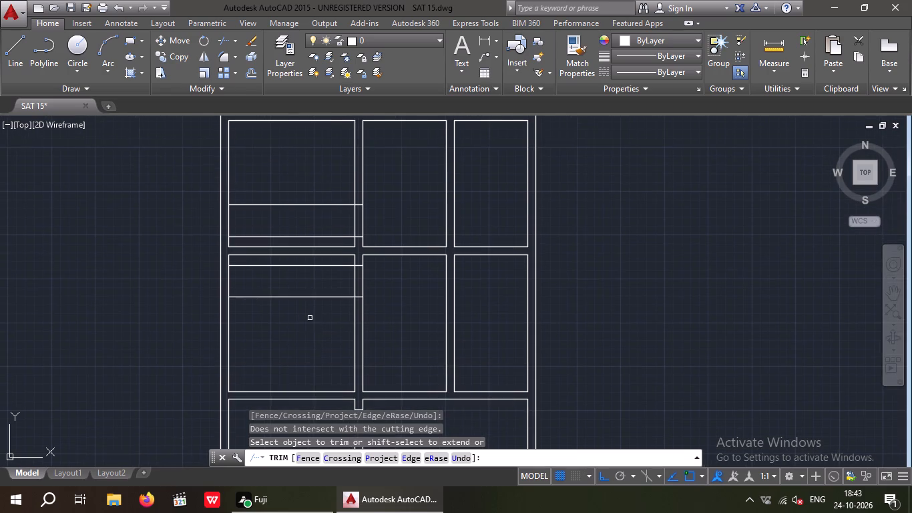
drag(322, 313, 303, 269)
click(300, 265)
drag(373, 275, 320, 295)
click(320, 293)
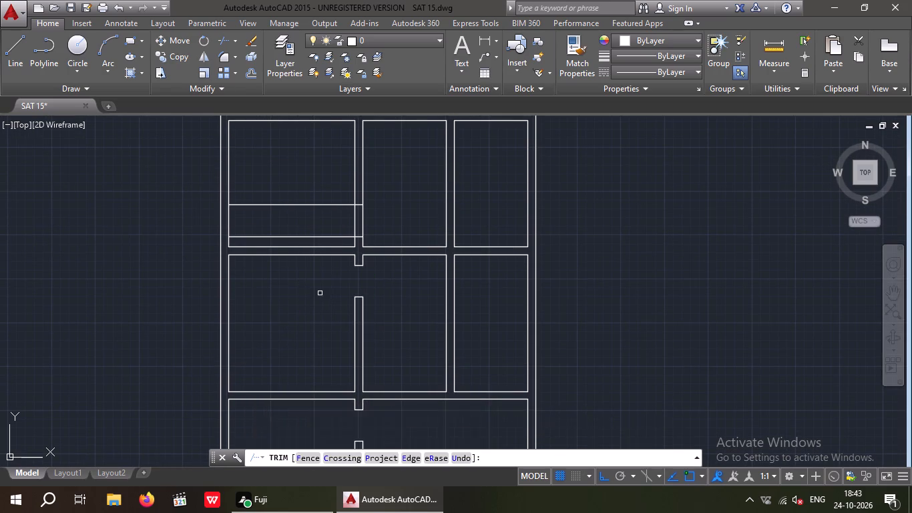
Trim the 3' door opening in the first vertical partition at the top-left room, removing the leftover guide lines.
middle_drag(318, 284, 327, 388)
scroll(334, 328, up, 2)
drag(342, 373, 337, 363)
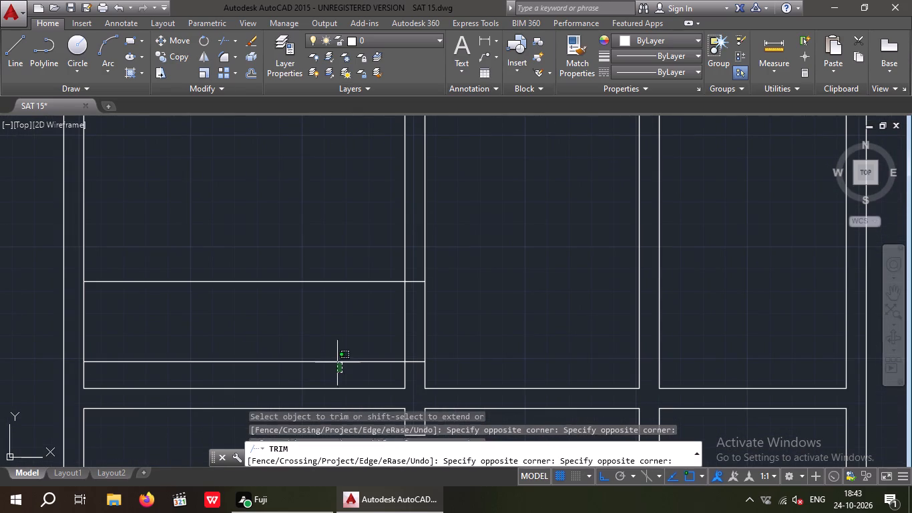
drag(337, 363, 317, 317)
click(299, 248)
drag(491, 313, 402, 339)
drag(373, 343, 381, 331)
scroll(365, 285, down, 3)
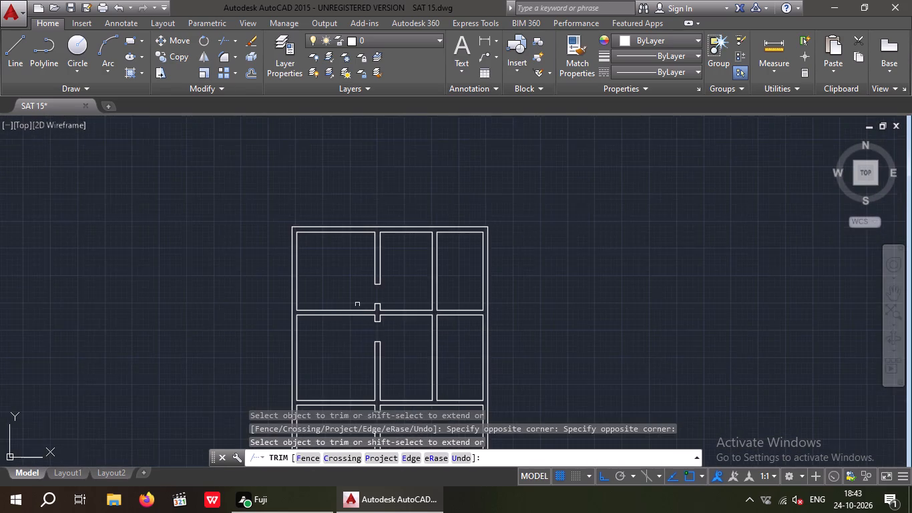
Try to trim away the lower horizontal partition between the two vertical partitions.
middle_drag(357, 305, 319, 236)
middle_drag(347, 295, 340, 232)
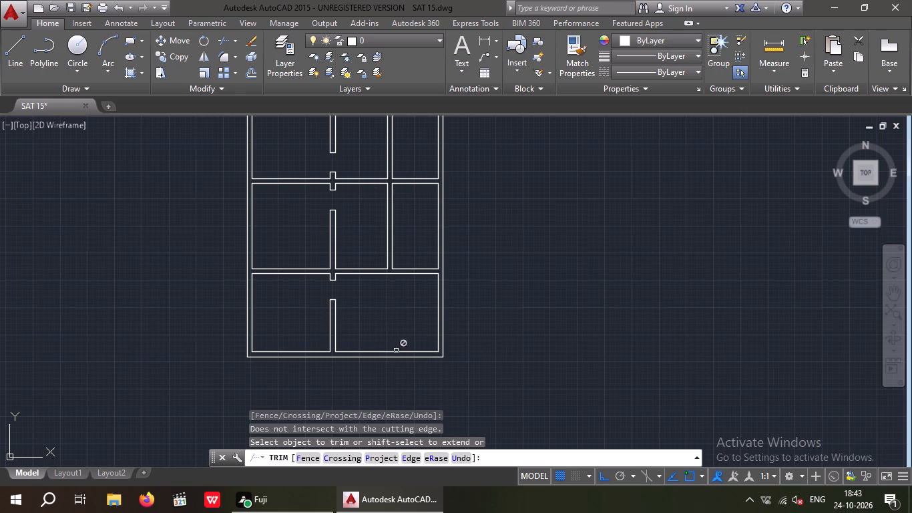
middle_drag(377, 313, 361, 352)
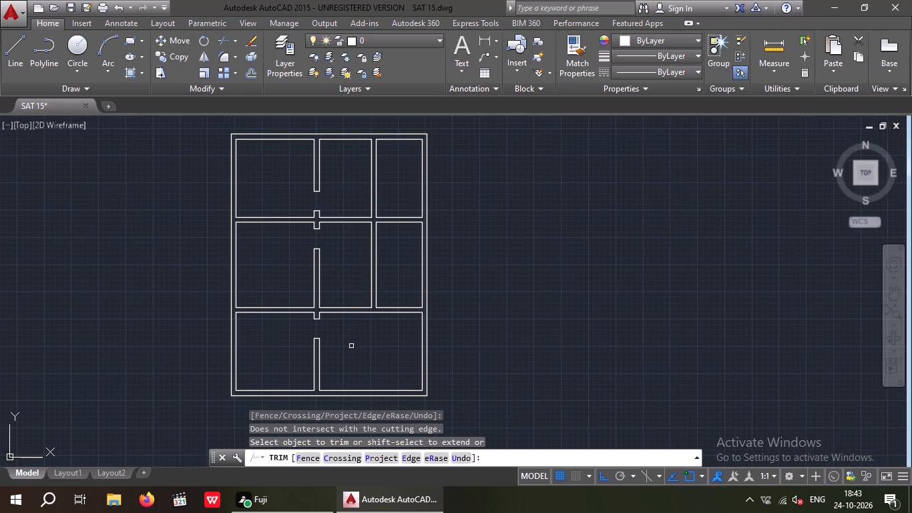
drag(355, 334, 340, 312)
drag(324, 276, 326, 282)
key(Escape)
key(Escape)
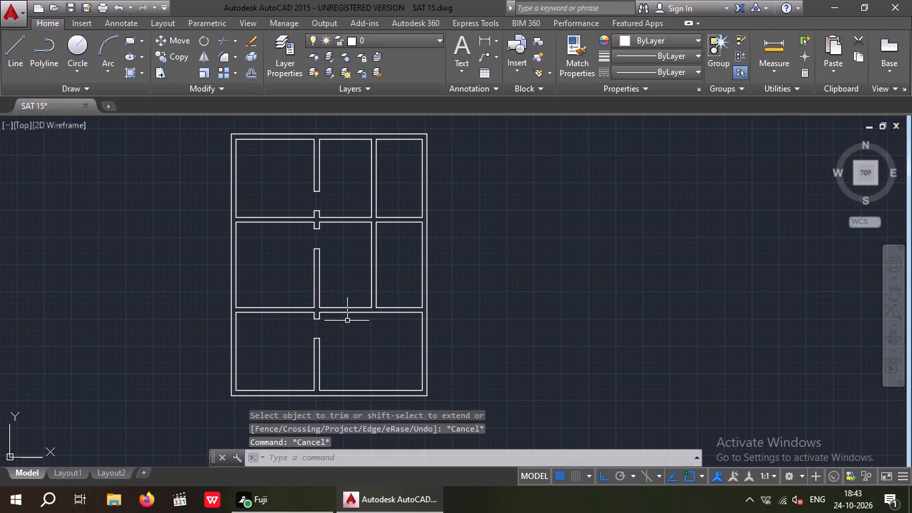
Extend the facing lines of the two vertical partitions down to the lower line of the lower horizontal partition.
key(e)
key(x)
key(space)
key(space)
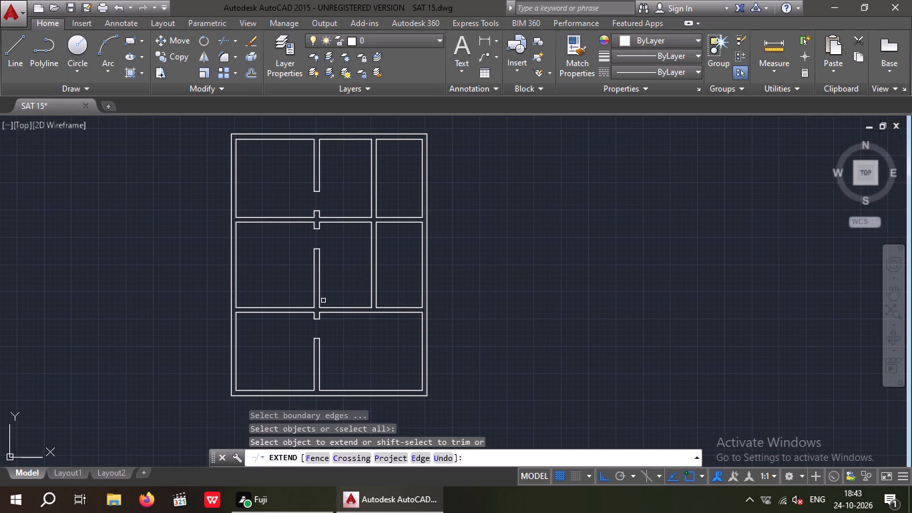
click(320, 293)
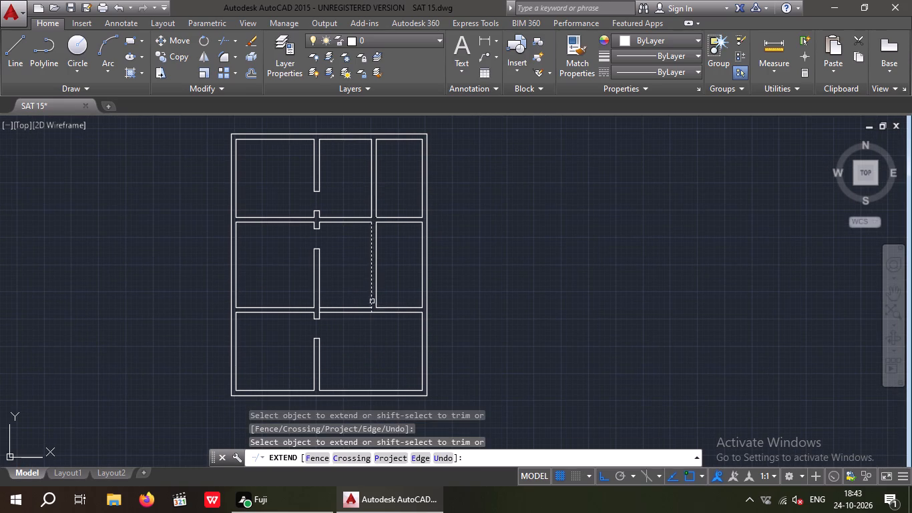
click(372, 301)
key(Escape)
key(Escape)
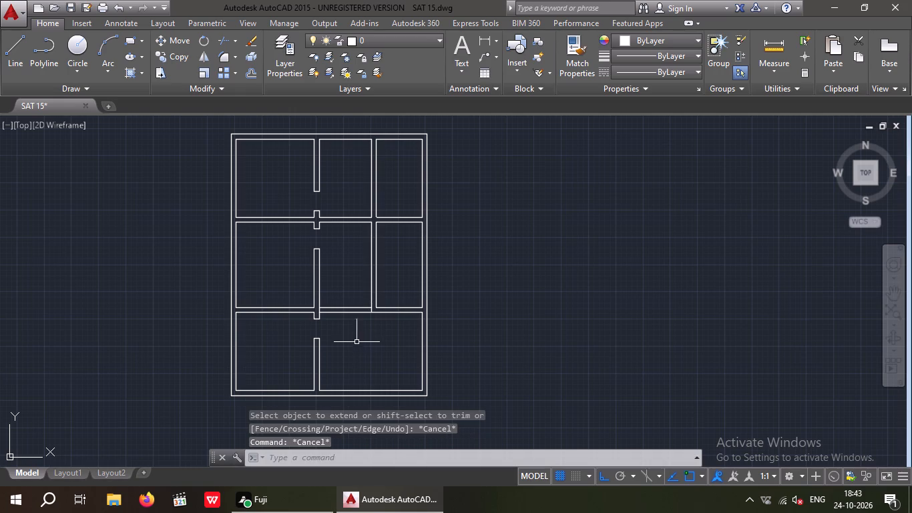
Trim the lower horizontal partition's bottom line between the two vertical partitions.
key(t)
key(r)
key(space)
key(space)
drag(361, 336, 340, 307)
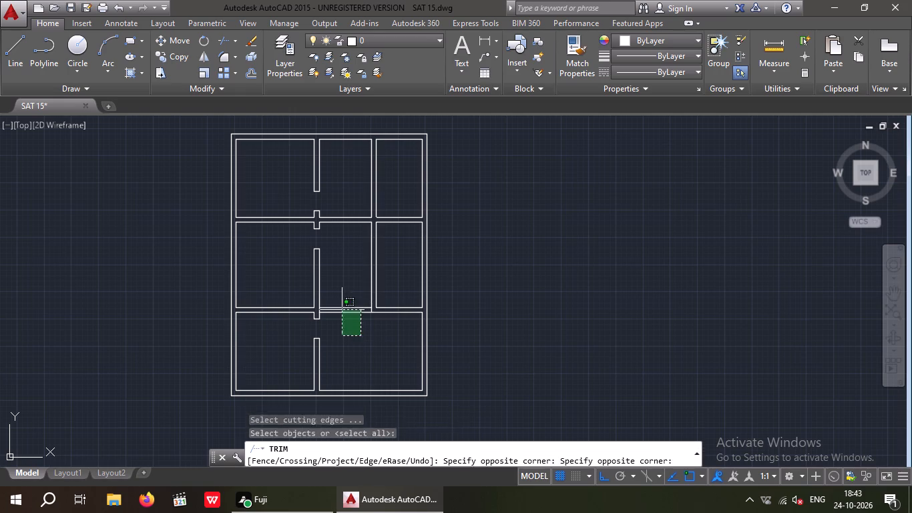
drag(340, 307, 339, 303)
click(338, 291)
scroll(340, 291, down, 1)
key(Escape)
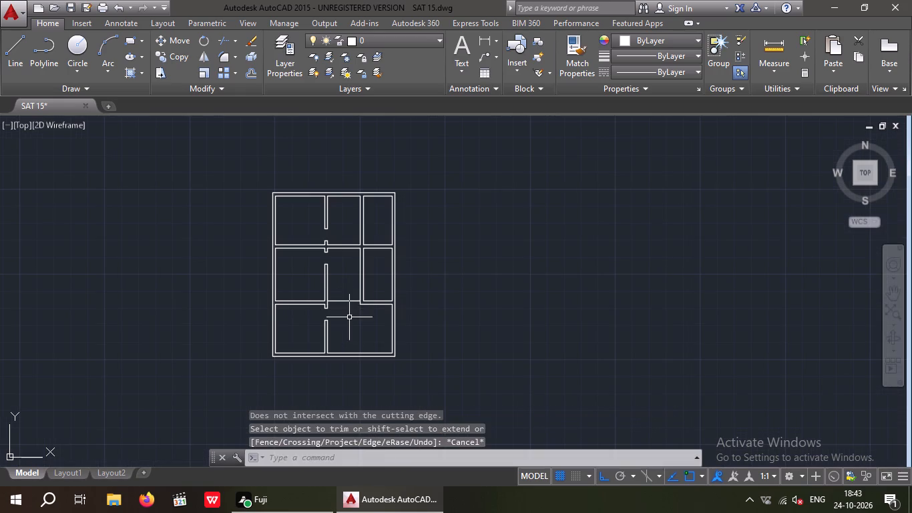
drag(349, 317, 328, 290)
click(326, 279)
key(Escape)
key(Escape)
Erase the leftover upper line of the lower horizontal partition between the two vertical partitions to open the hall.
scroll(350, 310, up, 2)
drag(343, 315, 330, 297)
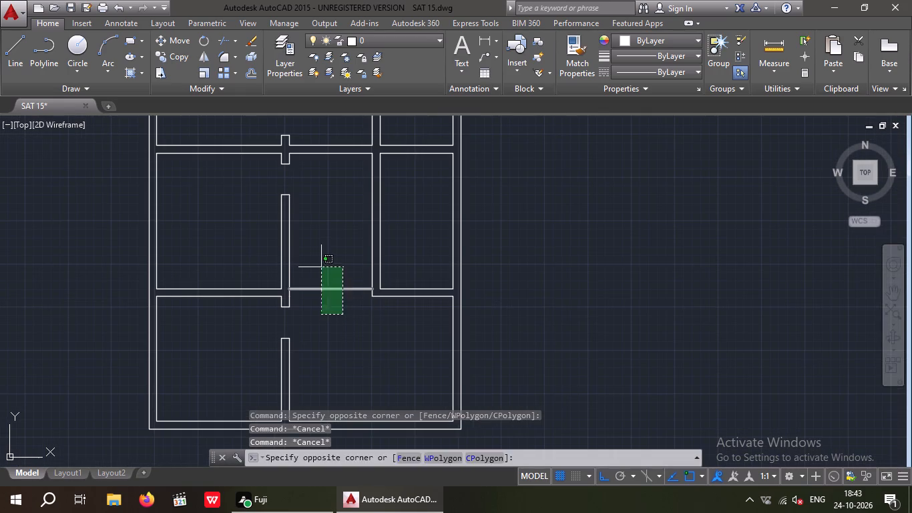
click(321, 267)
key(Delete)
scroll(321, 266, down, 1)
middle_drag(331, 317, 331, 340)
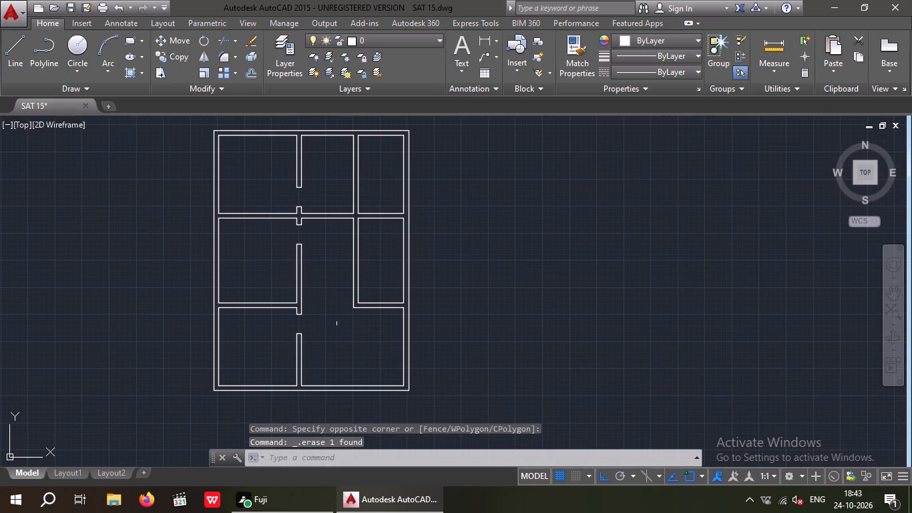
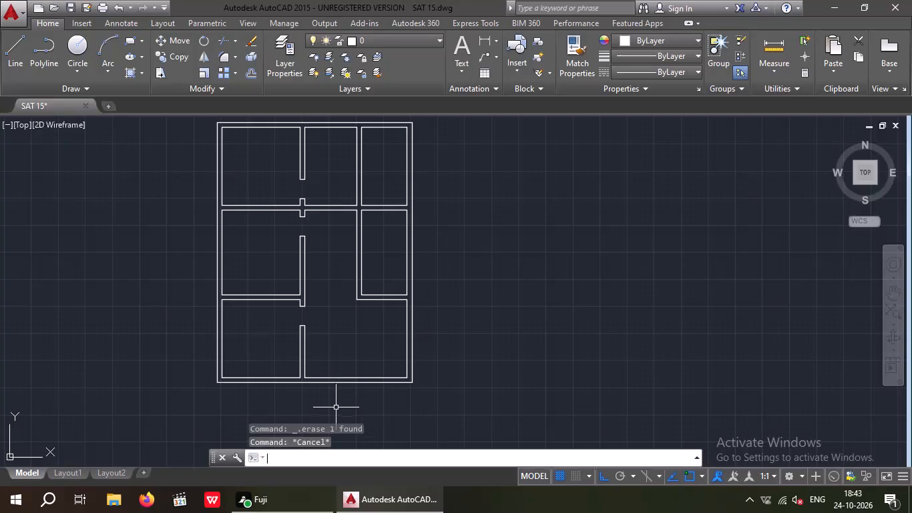
Extend the central partition's hall-side line to the bottom wall's outer line and the lower horizontal partition's bottom line to the outer right wall line.
key(x)
key(space)
key(space)
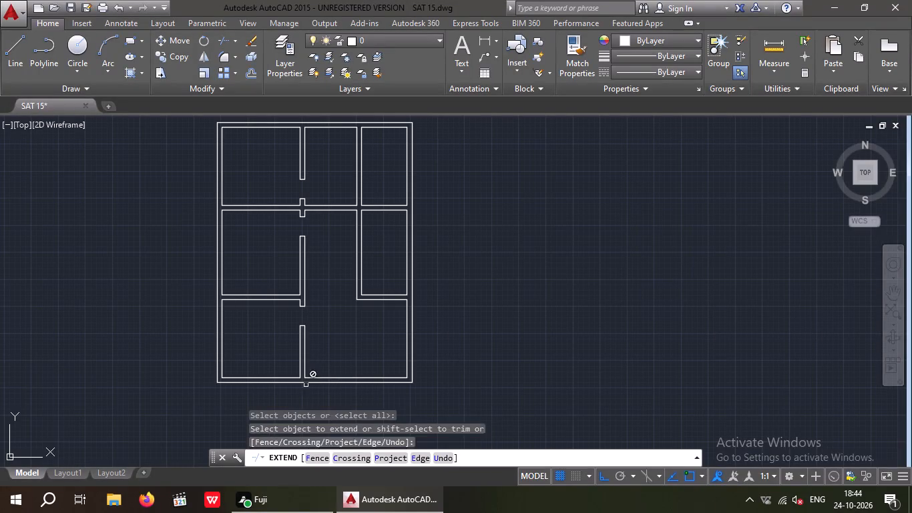
click(305, 365)
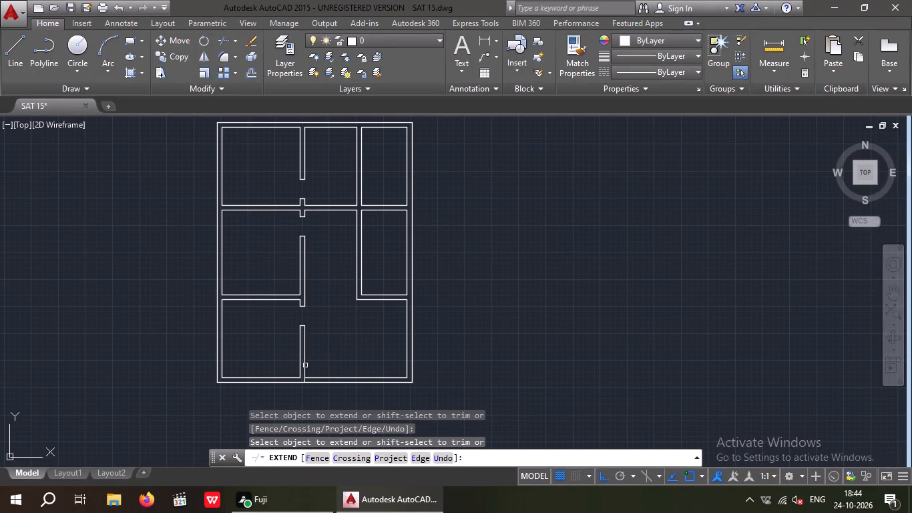
click(400, 299)
key(Escape)
key(Escape)
Draw a line across the bottom wall's thickness at the midpoint of the lower-left room's inner wall line.
middle_drag(387, 394, 401, 341)
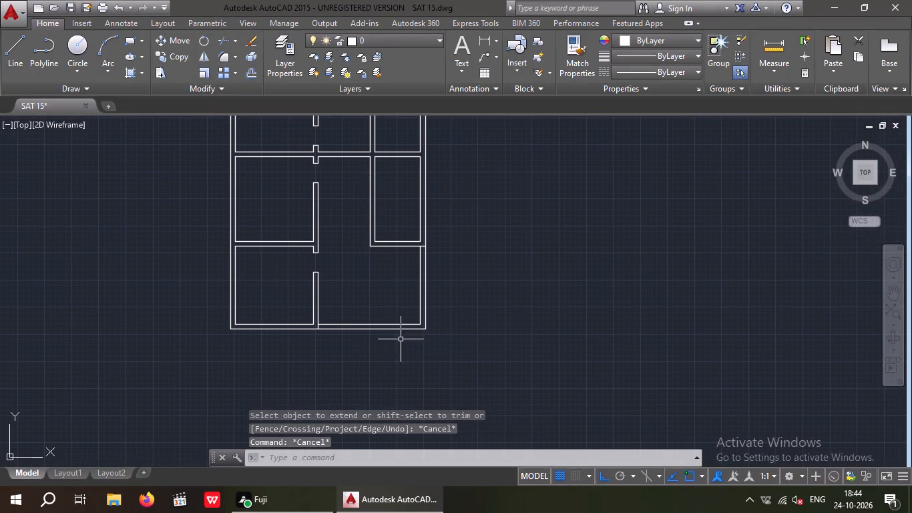
middle_drag(340, 347, 348, 353)
scroll(350, 359, down, 1)
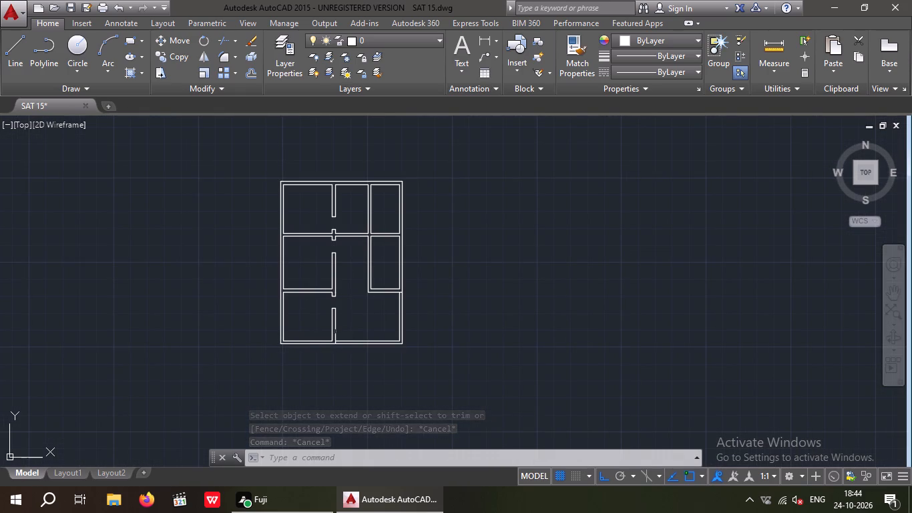
key(l)
key(space)
scroll(301, 350, up, 4)
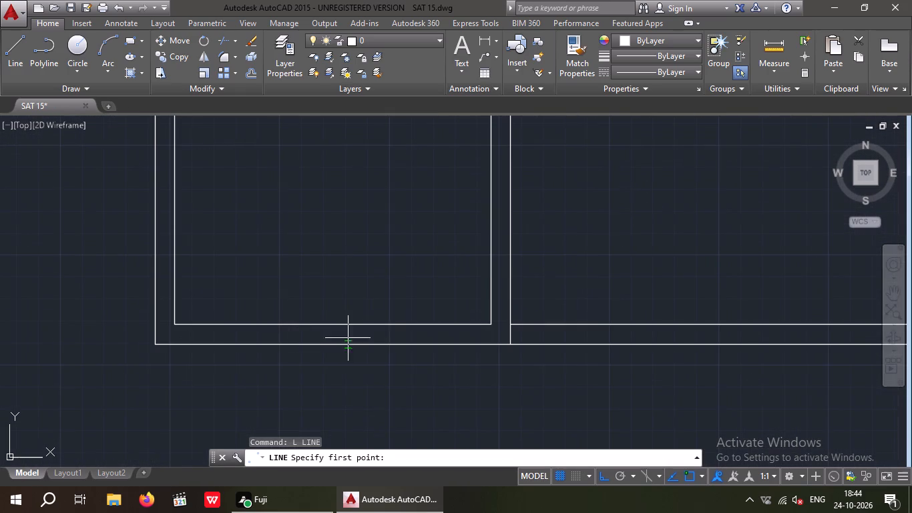
click(332, 326)
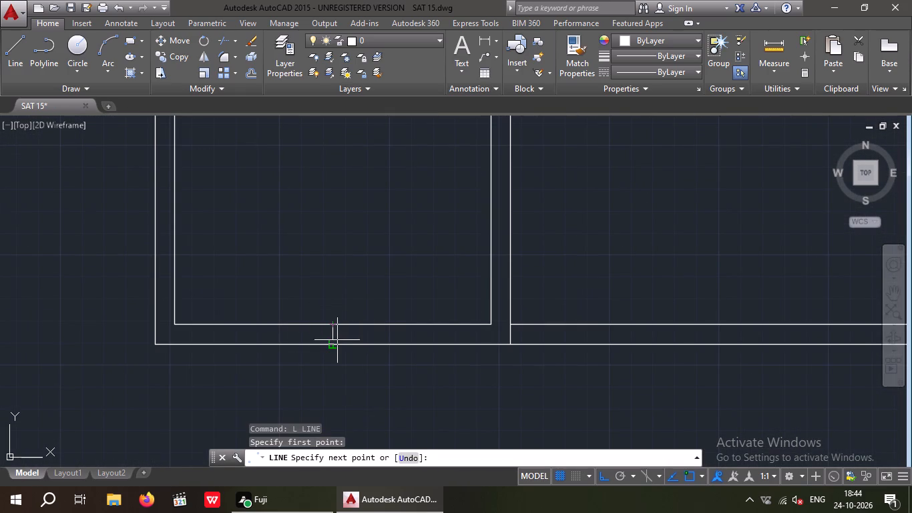
click(335, 344)
key(space)
Offset the line across the bottom wall by 1'6" to both sides.
key(o)
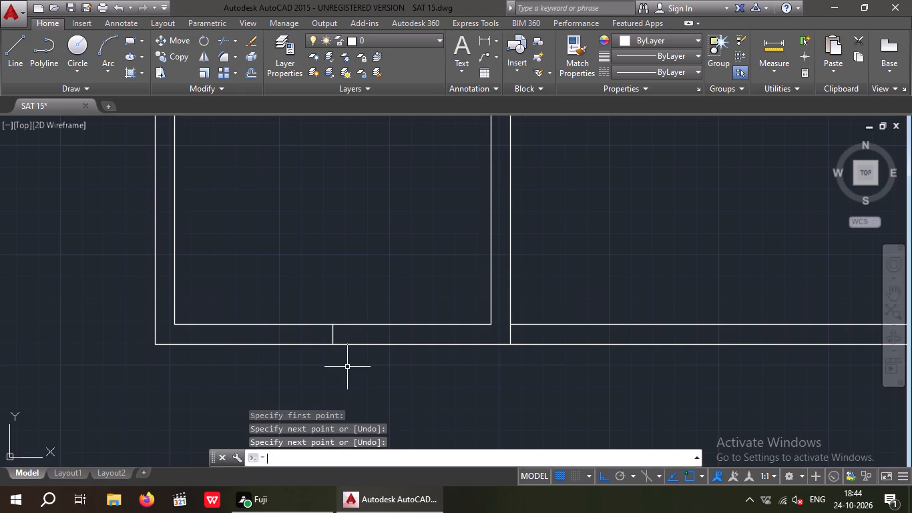
key(Return)
text(1'6)
key(shift+quotedbl)
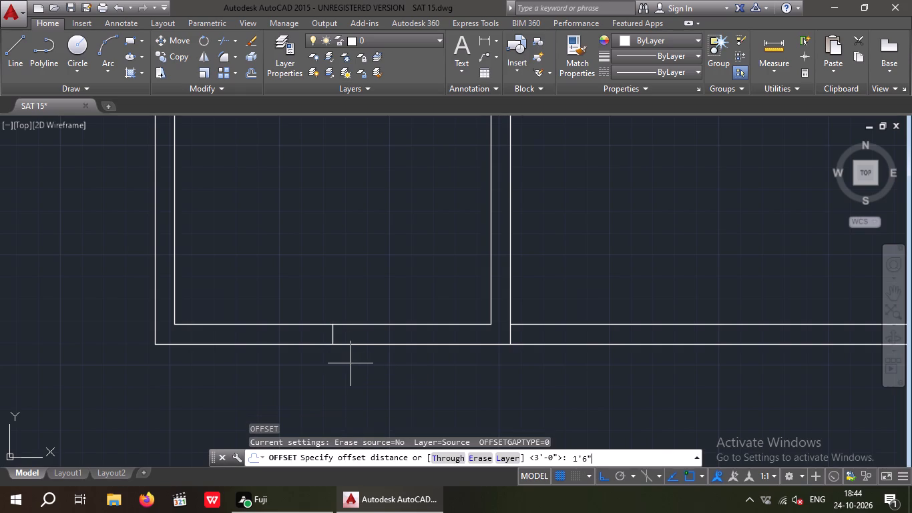
key(Return)
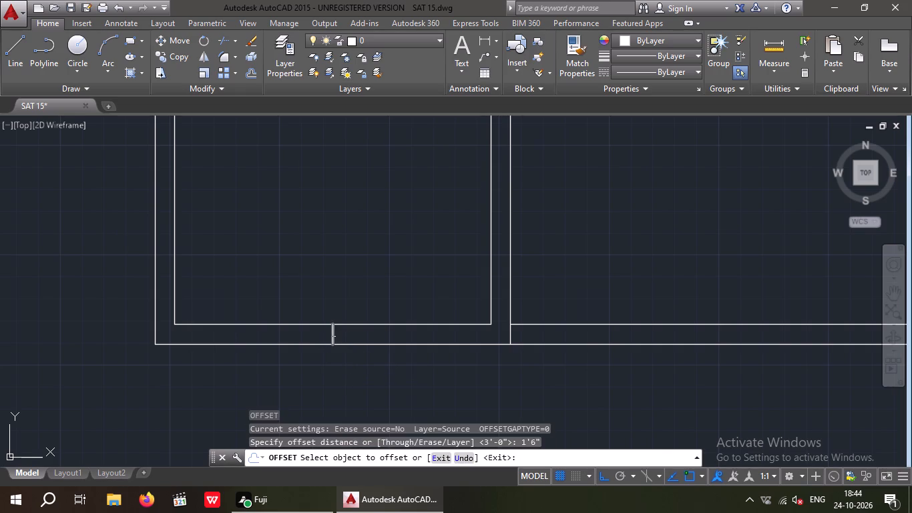
drag(333, 335, 347, 335)
drag(378, 331, 371, 333)
drag(333, 335, 281, 347)
click(268, 349)
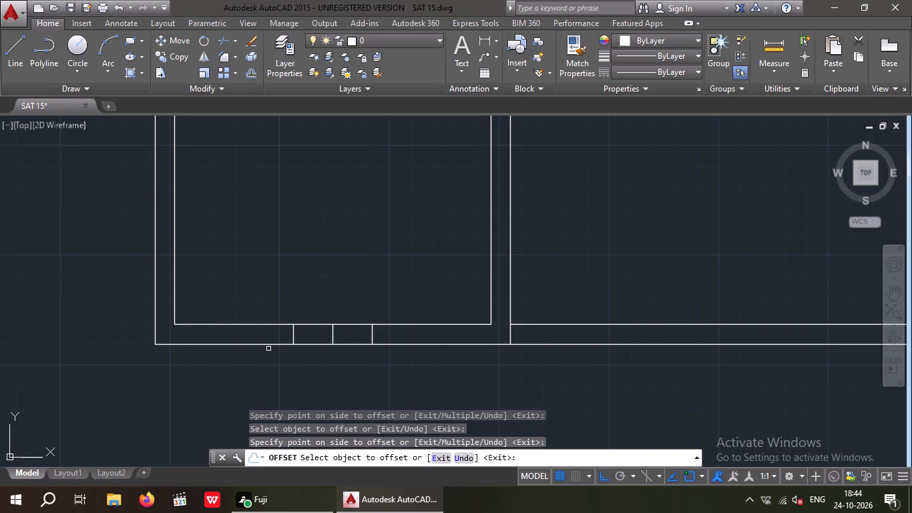
key(Escape)
key(Escape)
Erase the middle line across the bottom wall between the two offset lines.
scroll(334, 341, up, 2)
drag(340, 313, 304, 340)
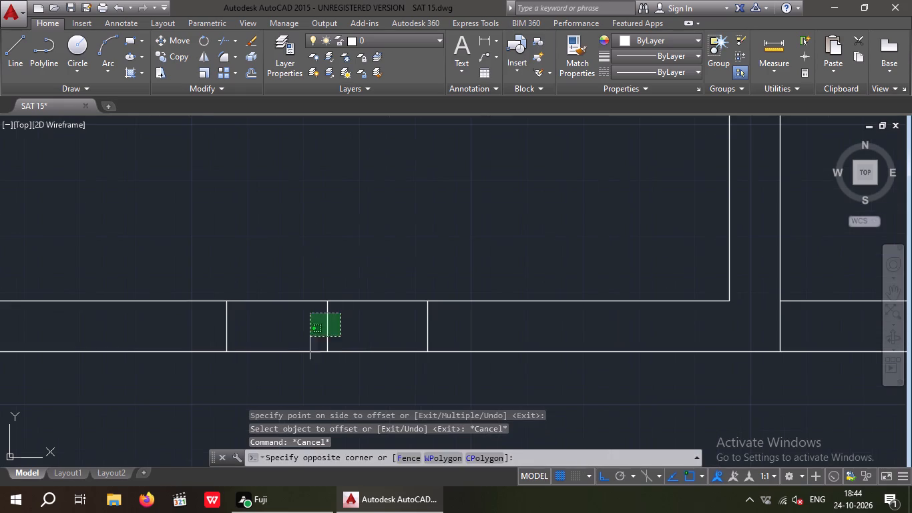
drag(304, 340, 288, 349)
click(288, 347)
key(Delete)
scroll(285, 349, down, 2)
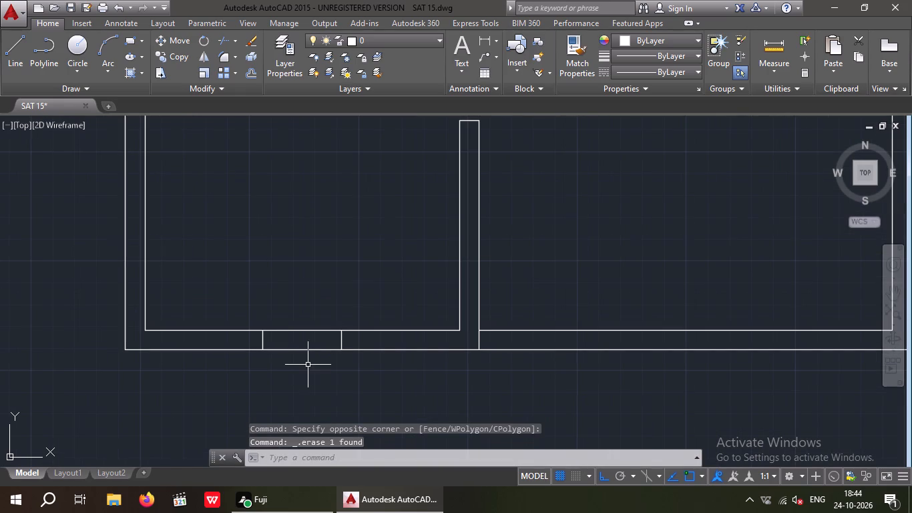
key(Escape)
key(Escape)
Offset both window jamb lines in the bottom wall outward by 3".
key(o)
key(Return)
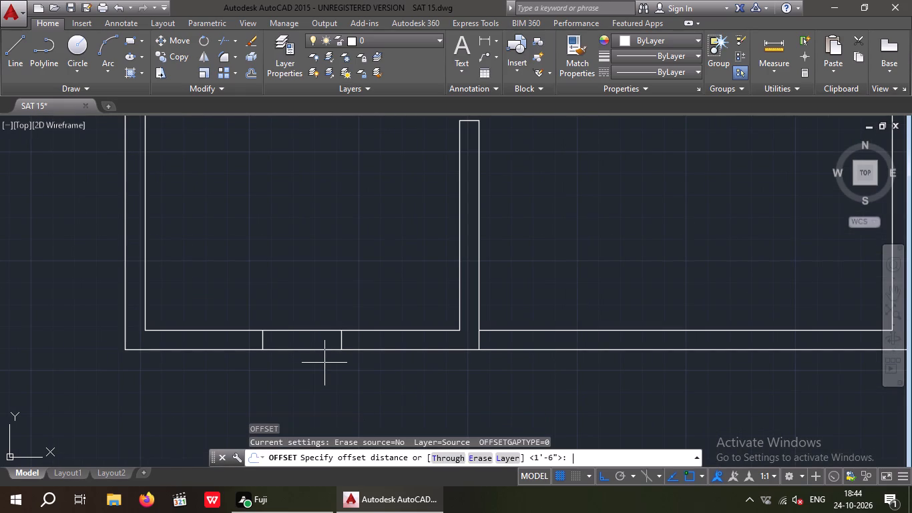
key(3)
key(shift+quotedbl)
key(Return)
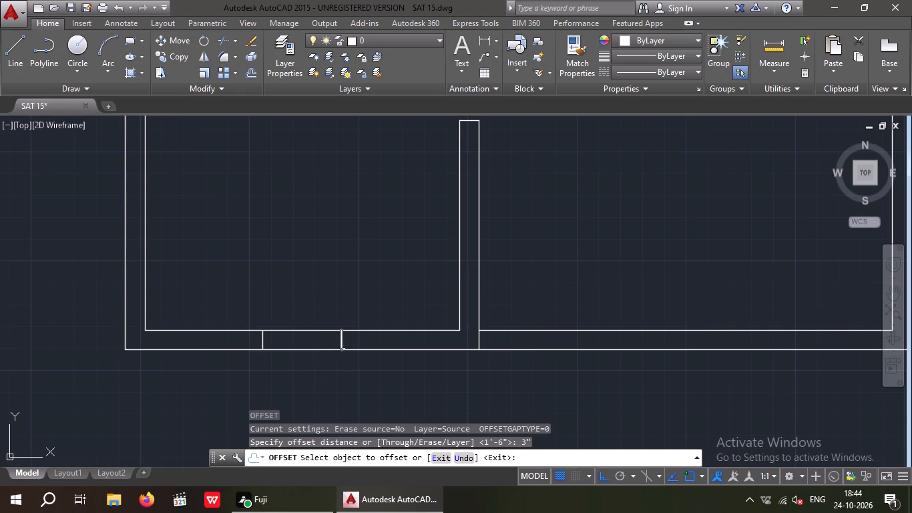
click(342, 343)
drag(377, 339, 351, 347)
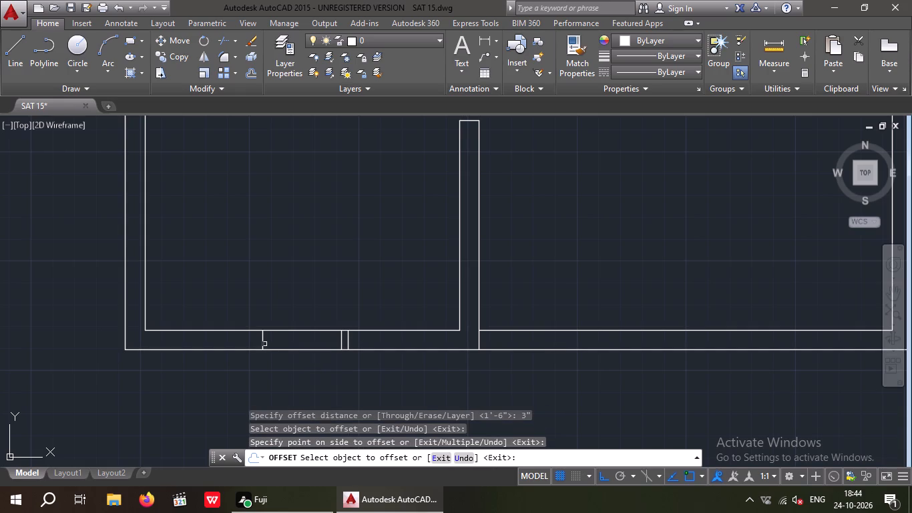
drag(262, 342, 237, 349)
click(225, 351)
key(Escape)
key(Escape)
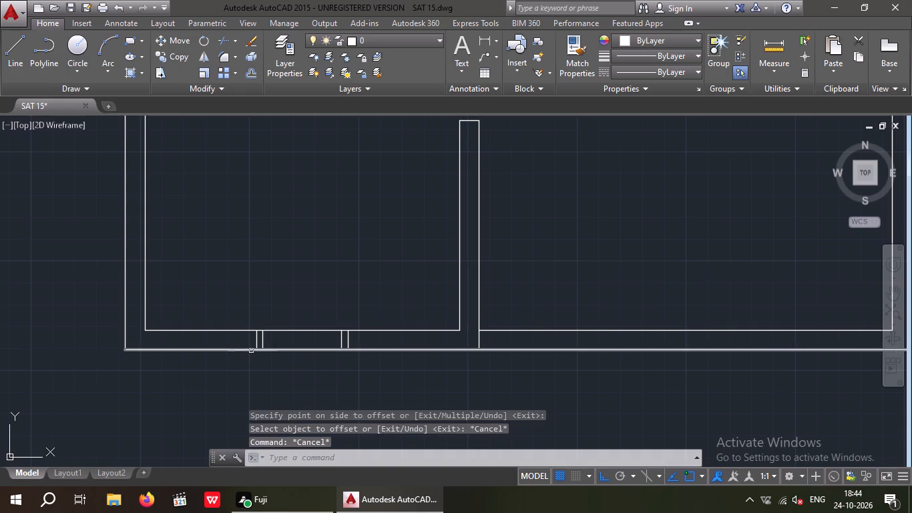
Draw a horizontal line joining the midpoints of the two inner jamb lines in the bottom wall.
key(l)
key(space)
scroll(270, 341, up, 2)
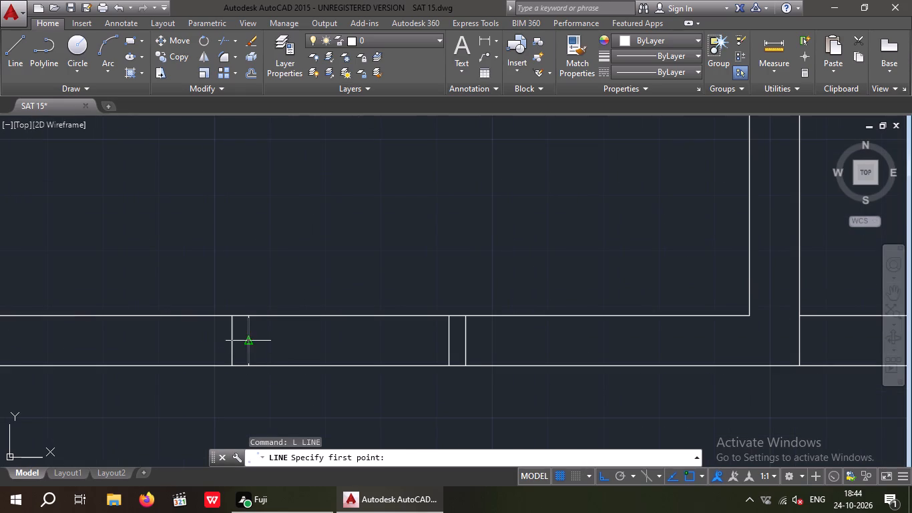
drag(248, 343, 256, 343)
click(449, 346)
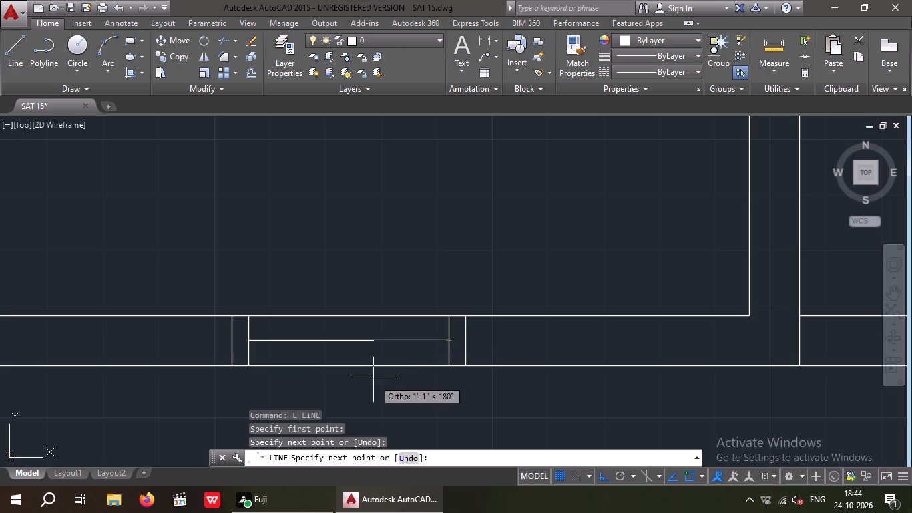
key(Escape)
key(Escape)
Offset the window's horizontal centre line by 1/2" above and below.
key(o)
key(Return)
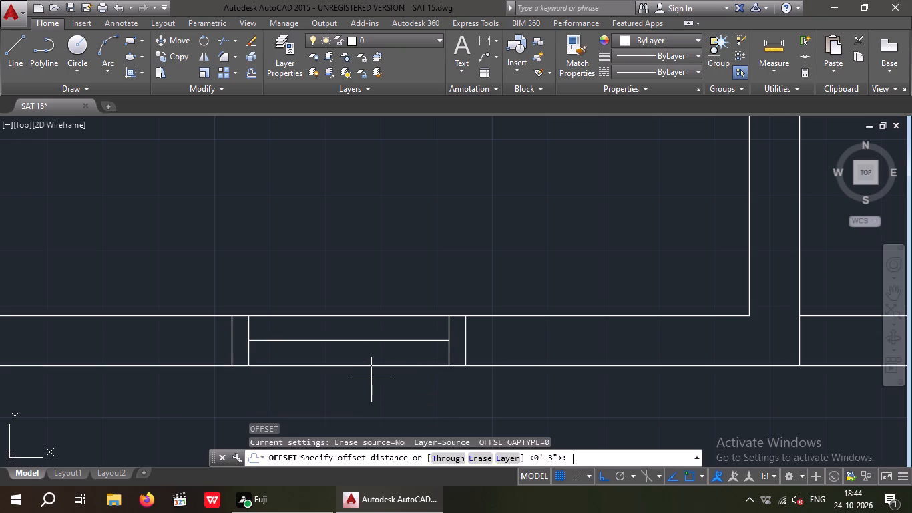
key(1)
key(slash)
key(2)
key(shift+quotedbl)
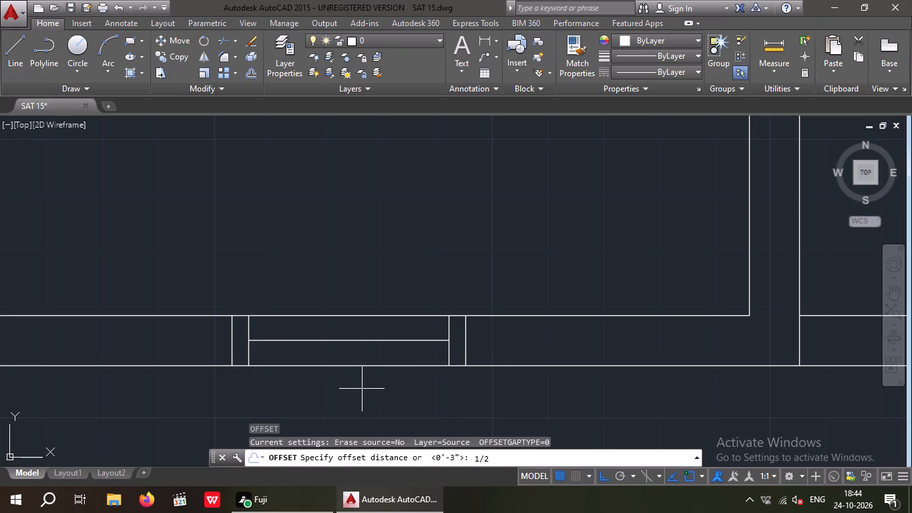
key(Return)
scroll(340, 345, up, 2)
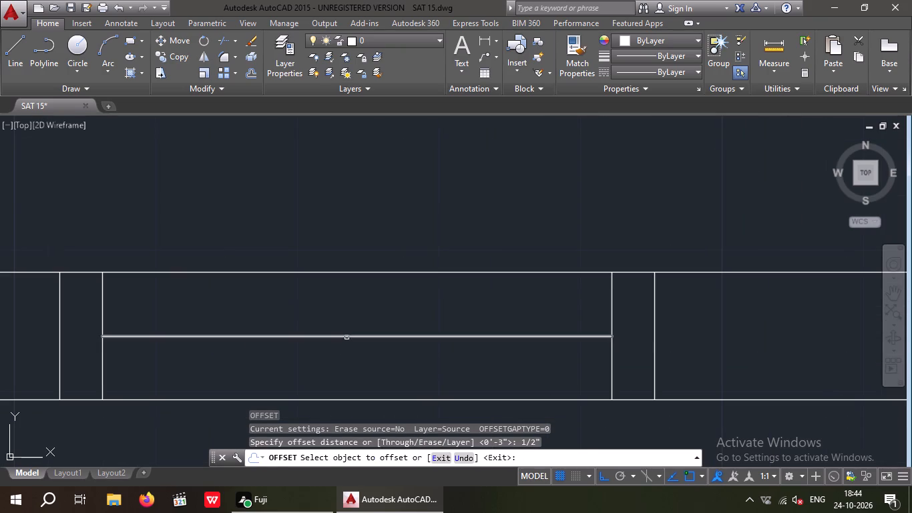
click(347, 337)
click(343, 313)
drag(345, 337, 343, 361)
click(342, 365)
scroll(340, 346, down, 4)
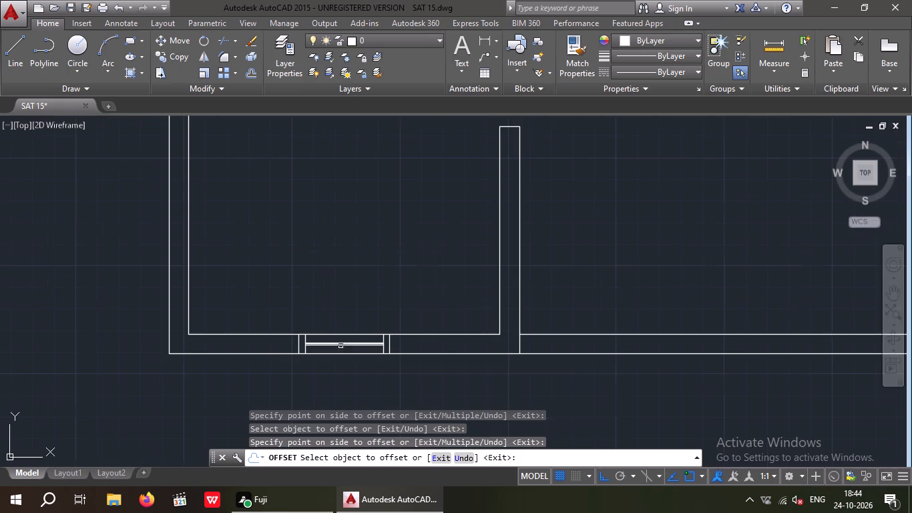
middle_drag(457, 405, 381, 387)
key(Escape)
Examine the lower half of the plan around the hall, partitions and bottom wall.
middle_drag(400, 355, 335, 383)
scroll(348, 347, down, 2)
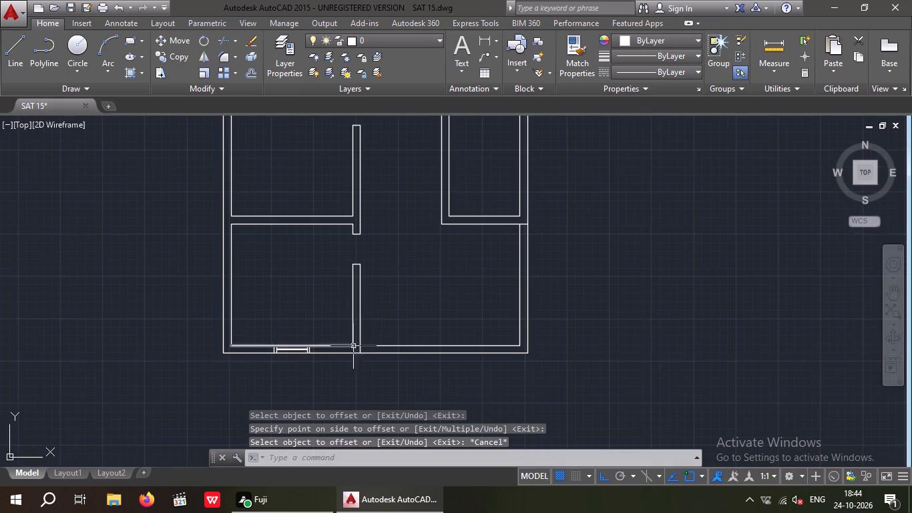
middle_drag(445, 274, 404, 322)
scroll(421, 285, up, 2)
middle_drag(423, 291, 422, 327)
scroll(420, 314, down, 1)
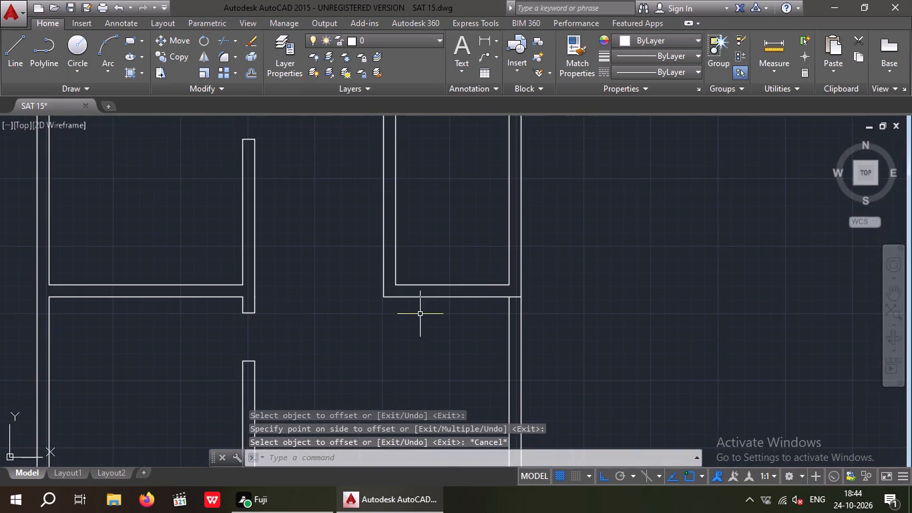
middle_drag(421, 333, 429, 299)
scroll(429, 295, down, 2)
middle_drag(416, 325, 411, 226)
middle_drag(404, 243, 431, 212)
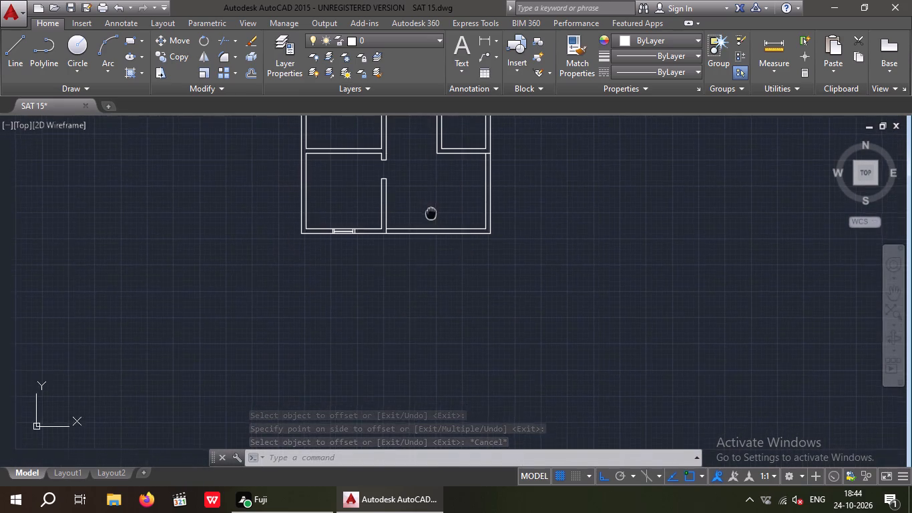
middle_drag(407, 272, 403, 308)
middle_drag(377, 316, 381, 290)
scroll(386, 262, up, 1)
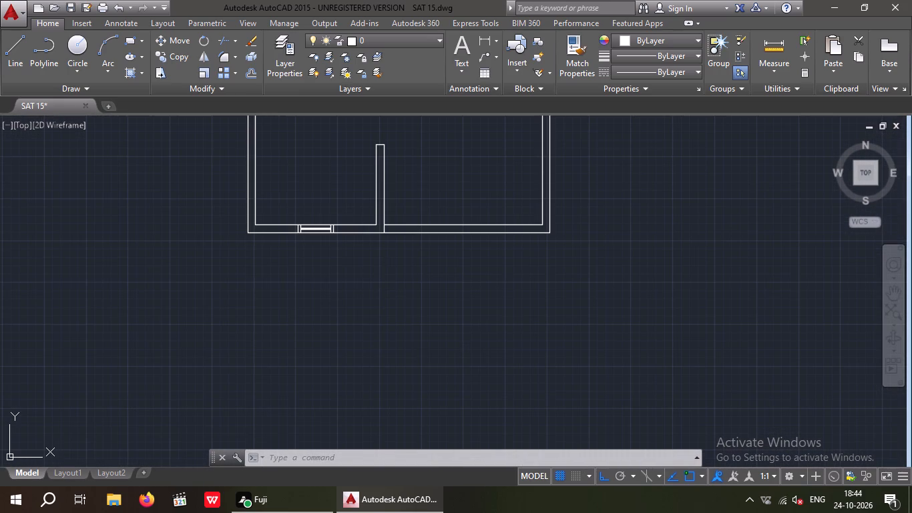
Draw a vertical construction line through the lower-left outer corner of the house.
key(Escape)
key(Escape)
key(x)
key(l)
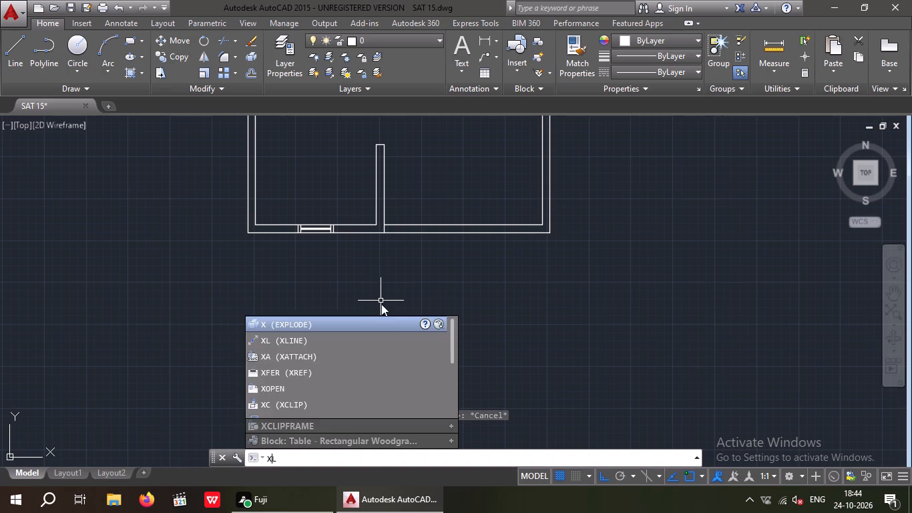
key(space)
text(V)
key(space)
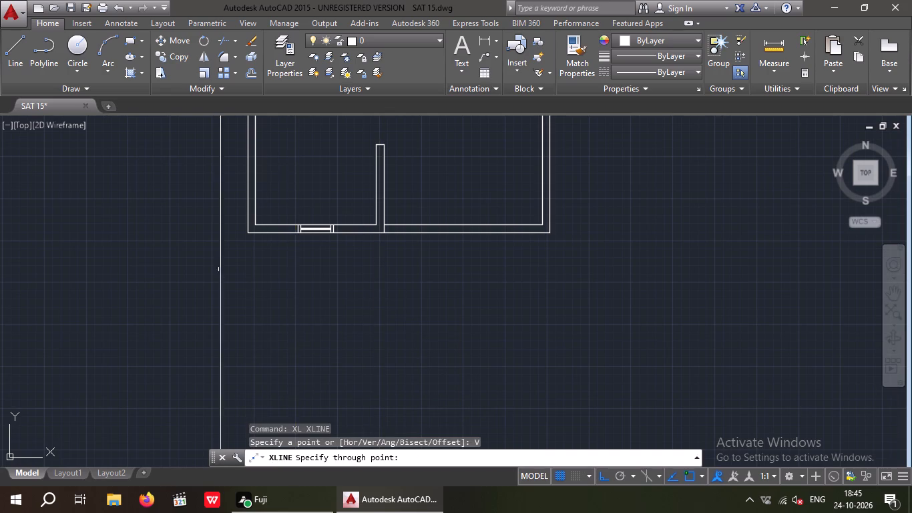
scroll(246, 262, up, 2)
click(246, 190)
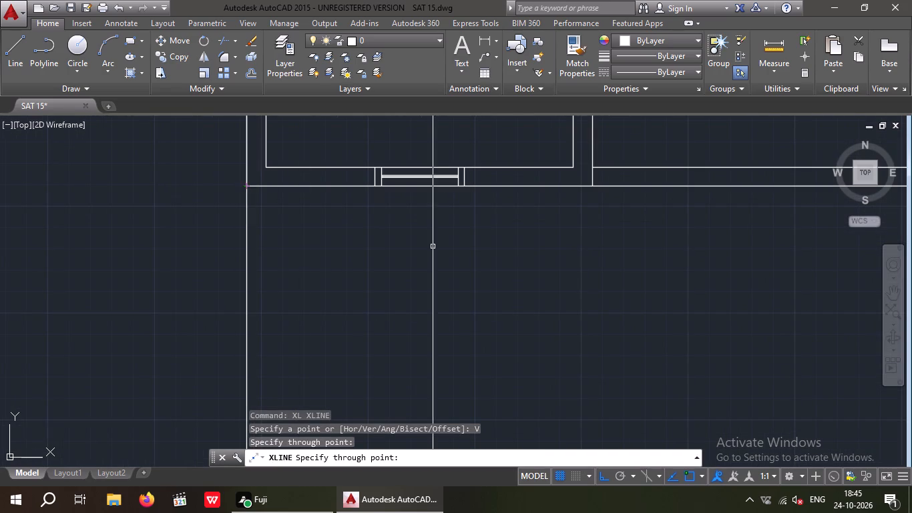
middle_drag(429, 249, 298, 329)
right_click(451, 283)
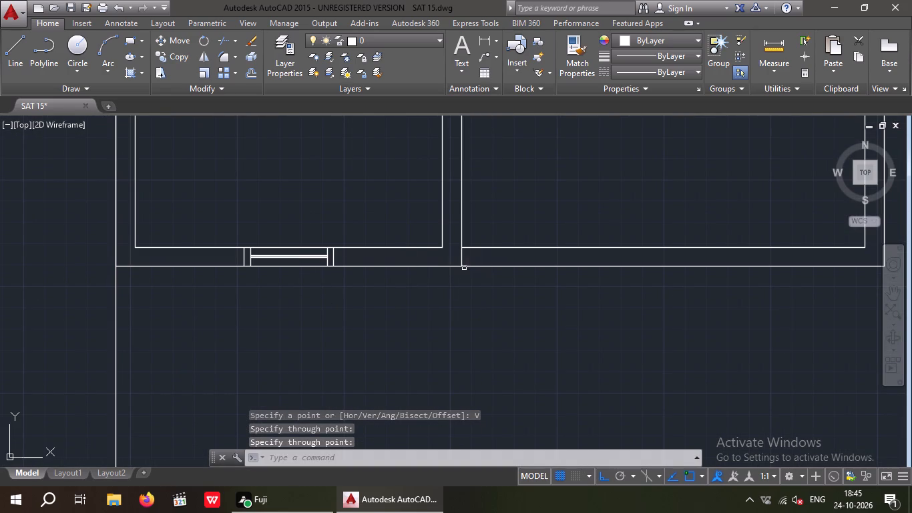
key(Escape)
key(Escape)
Draw vertical construction lines through the central partition's junction with the bottom outer wall line and through the lower-right outer corner.
key(x)
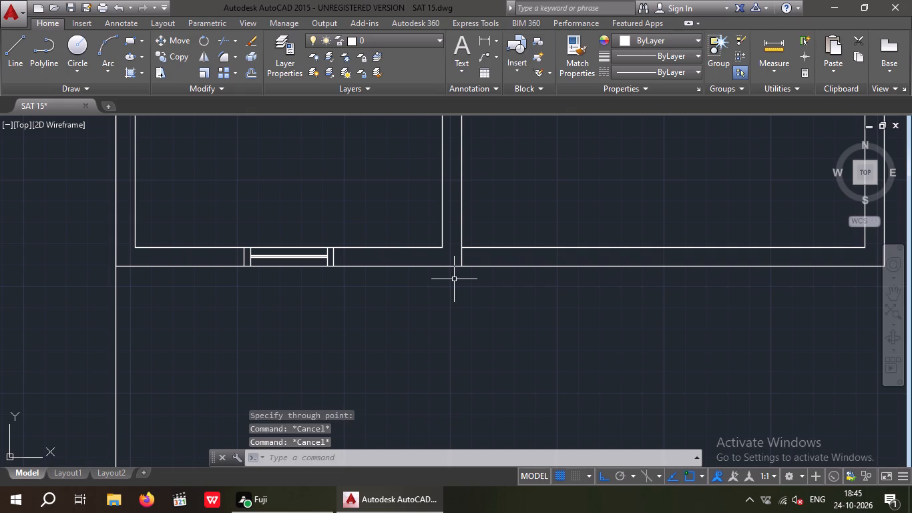
key(l)
key(space)
text(V)
key(space)
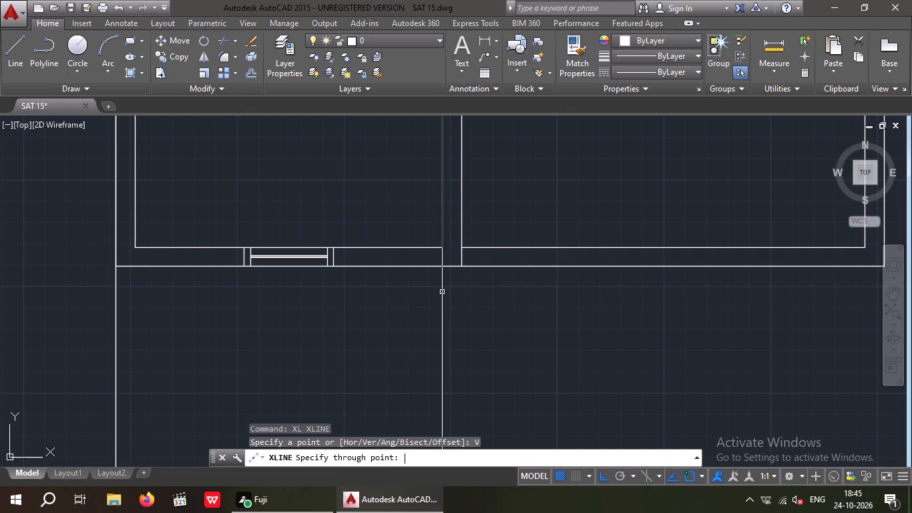
click(462, 265)
scroll(462, 274, down, 1)
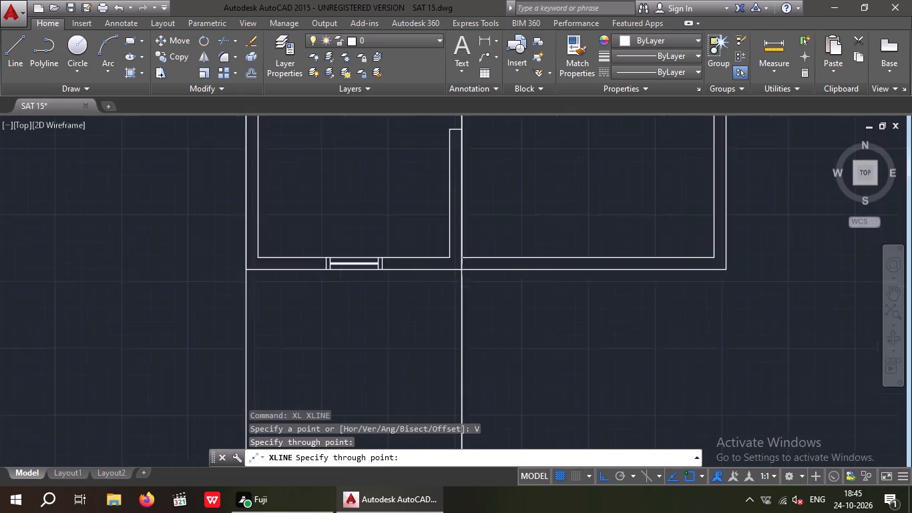
scroll(462, 274, down, 1)
middle_drag(471, 283, 340, 251)
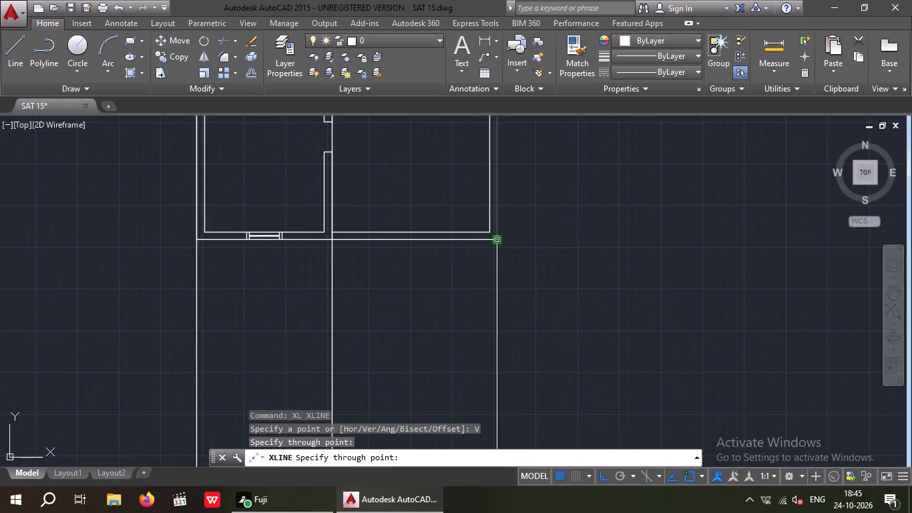
click(497, 241)
scroll(501, 241, down, 3)
middle_drag(520, 283, 508, 268)
key(Escape)
key(Escape)
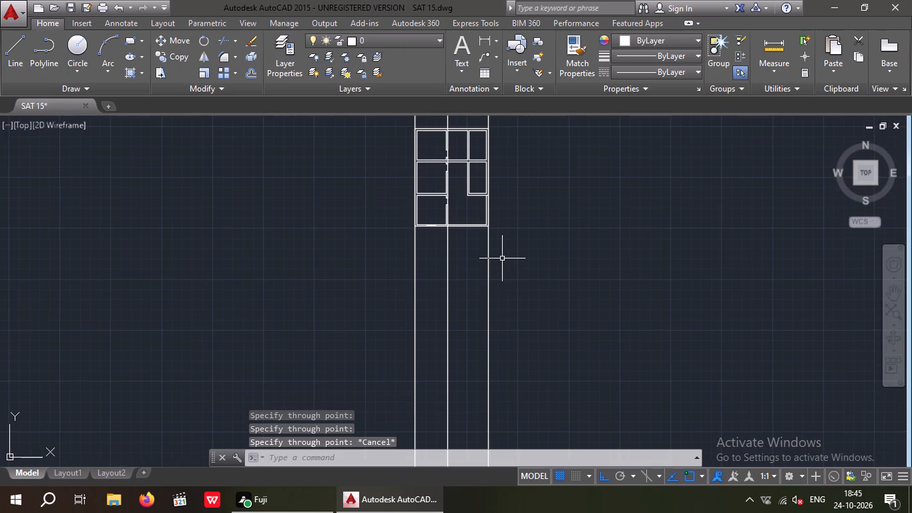
Draw a horizontal base line below the plan, crossing all three vertical construction lines and extending past both outer ones.
key(l)
key(space)
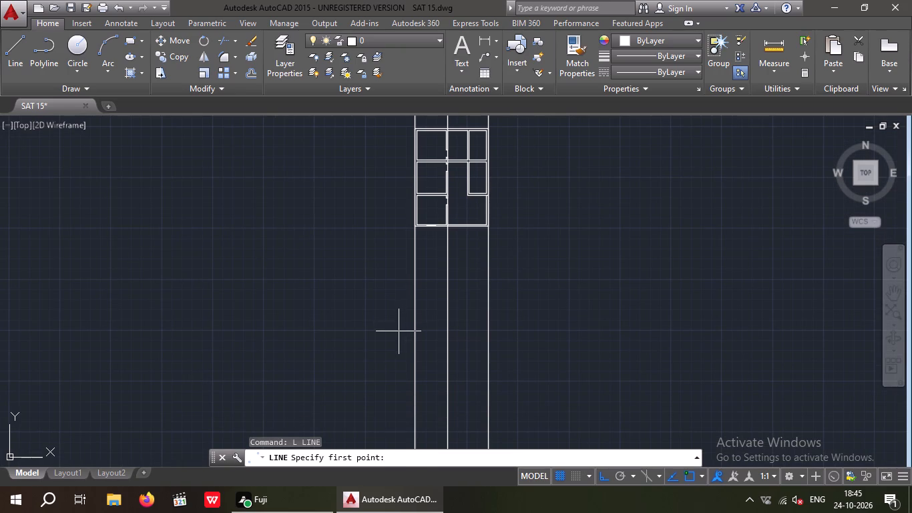
drag(399, 331, 421, 331)
click(570, 333)
key(Escape)
Offset the horizontal base line 4" upward.
middle_drag(501, 263, 501, 298)
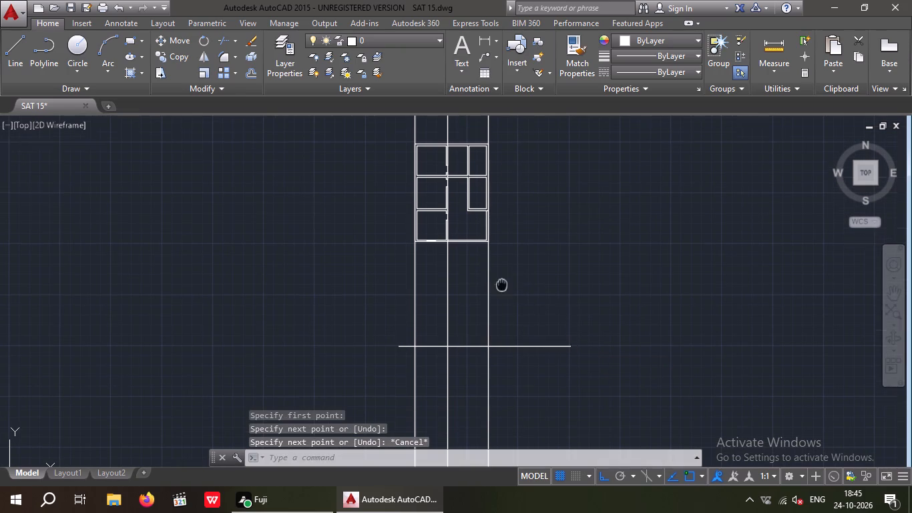
middle_drag(501, 298, 501, 325)
scroll(449, 317, up, 1)
middle_drag(372, 283, 351, 267)
middle_drag(539, 367, 525, 258)
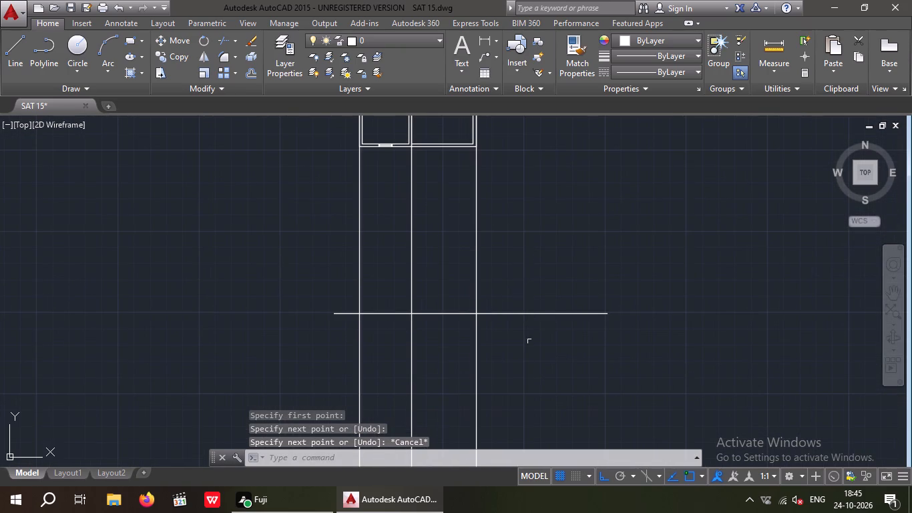
key(Escape)
key(Escape)
key(o)
key(Return)
key(4)
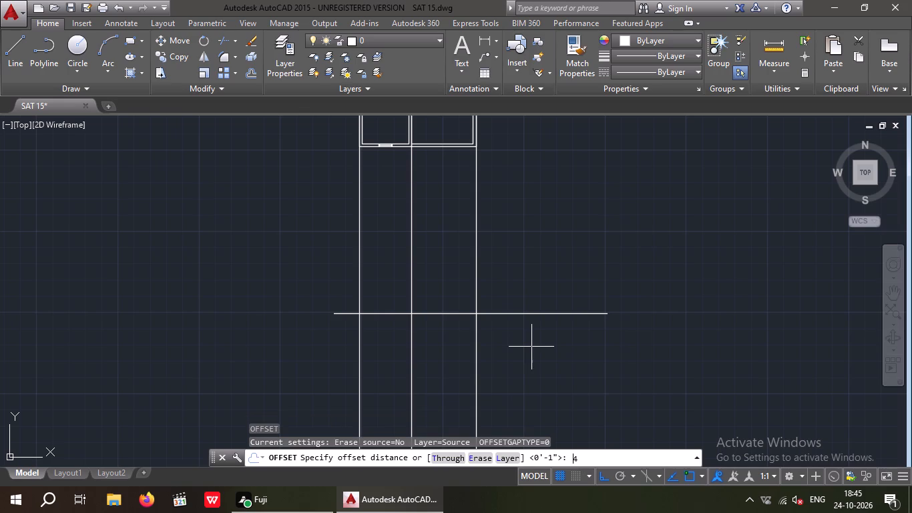
key(shift+quotedbl)
key(Return)
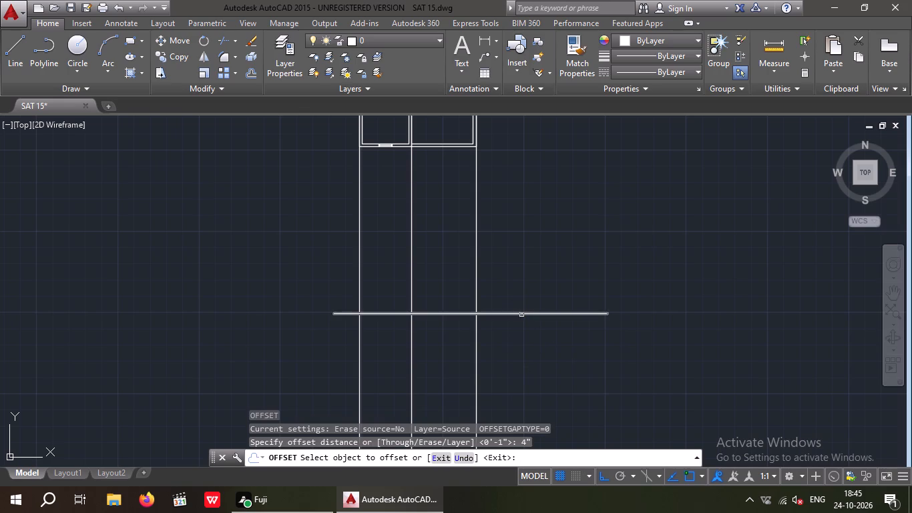
drag(522, 315, 521, 303)
click(519, 293)
key(Escape)
key(Escape)
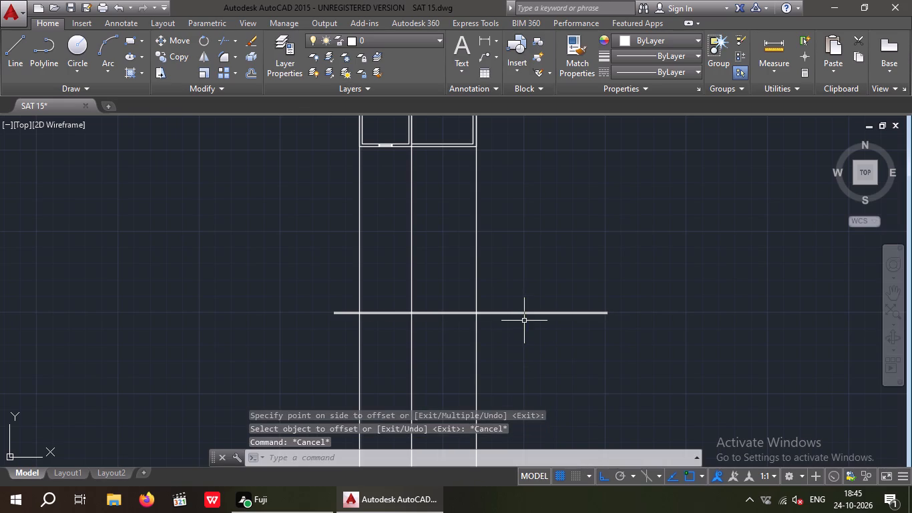
Offset the upper line of the base pair 12' upward.
key(o)
key(Return)
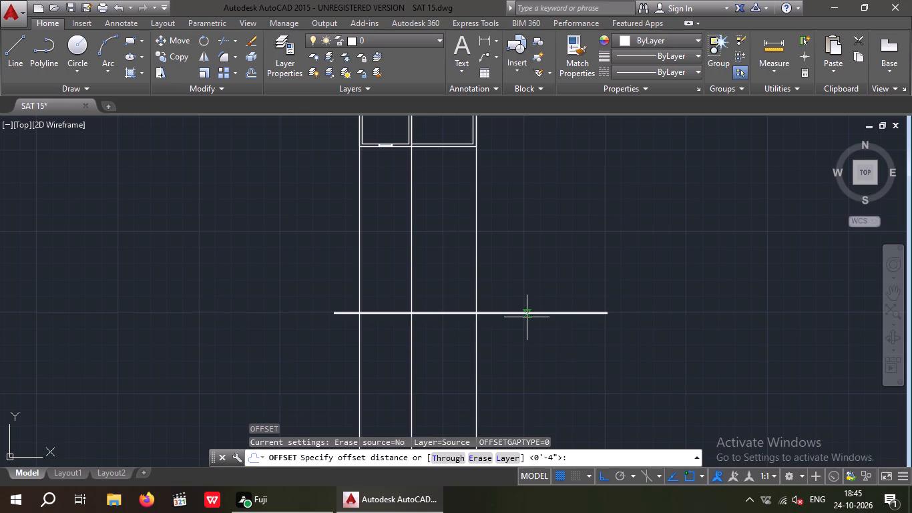
key(1)
key(2)
key(apostrophe)
key(Return)
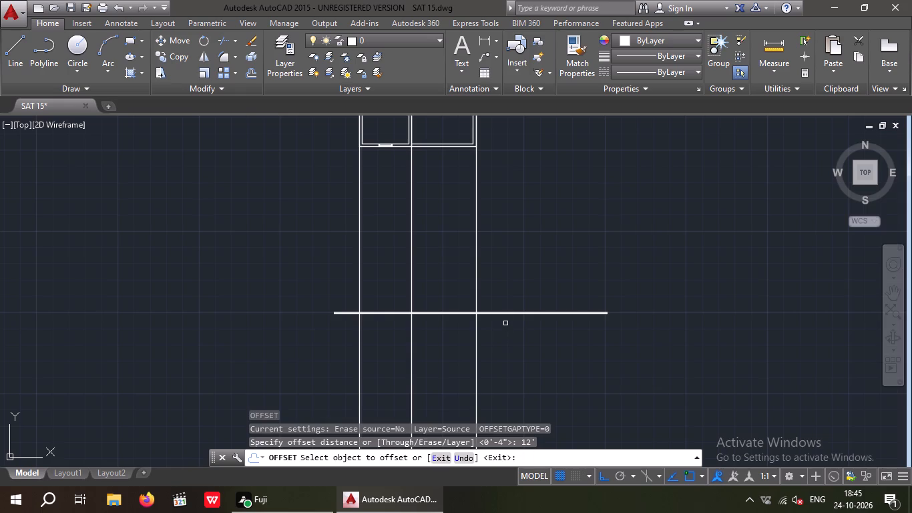
scroll(499, 308, up, 2)
click(491, 323)
click(491, 282)
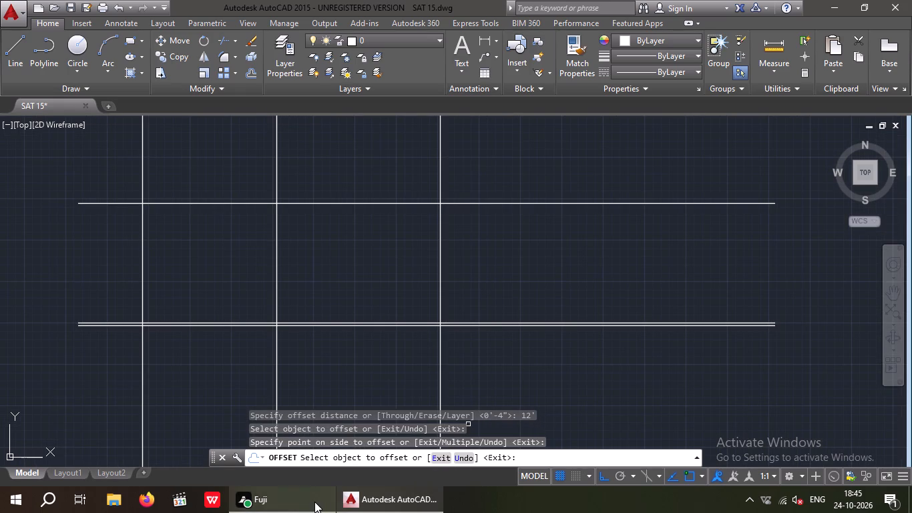
key(Escape)
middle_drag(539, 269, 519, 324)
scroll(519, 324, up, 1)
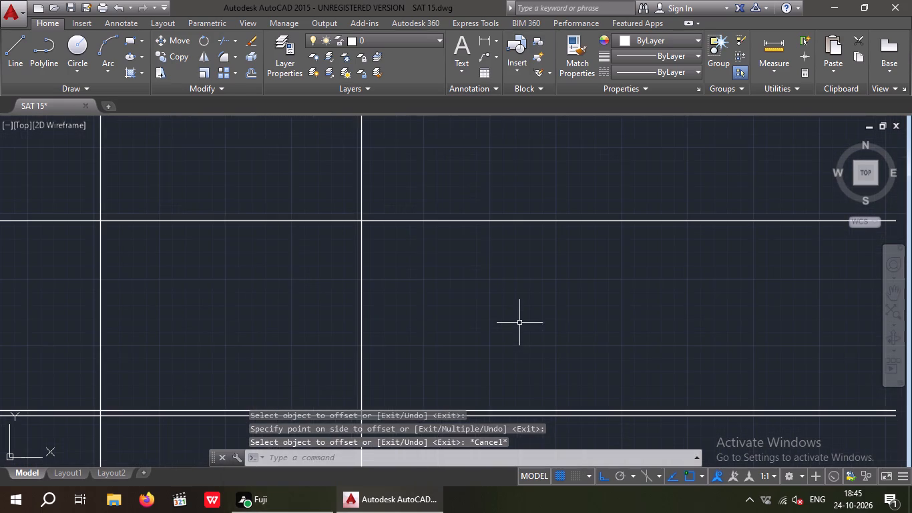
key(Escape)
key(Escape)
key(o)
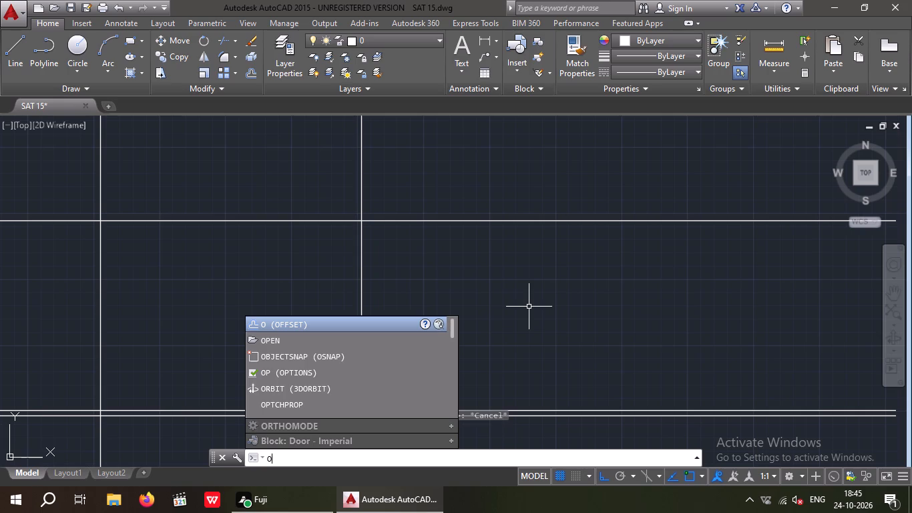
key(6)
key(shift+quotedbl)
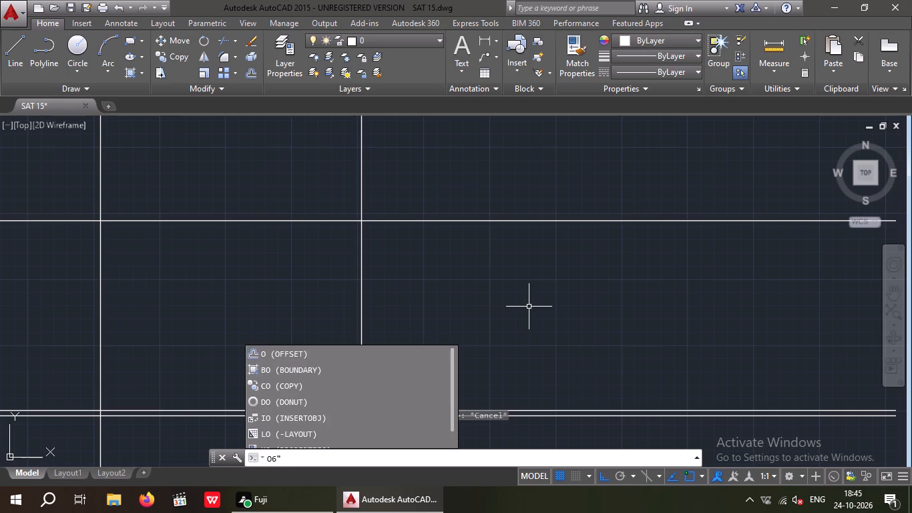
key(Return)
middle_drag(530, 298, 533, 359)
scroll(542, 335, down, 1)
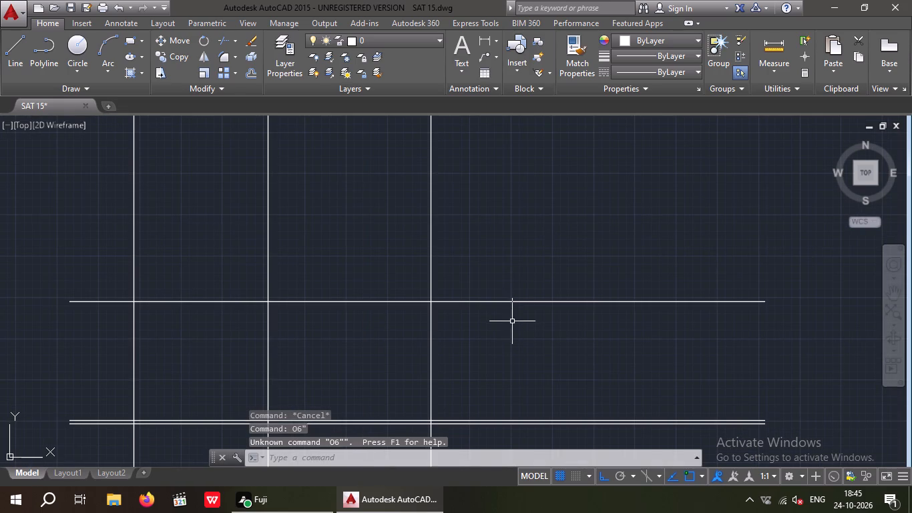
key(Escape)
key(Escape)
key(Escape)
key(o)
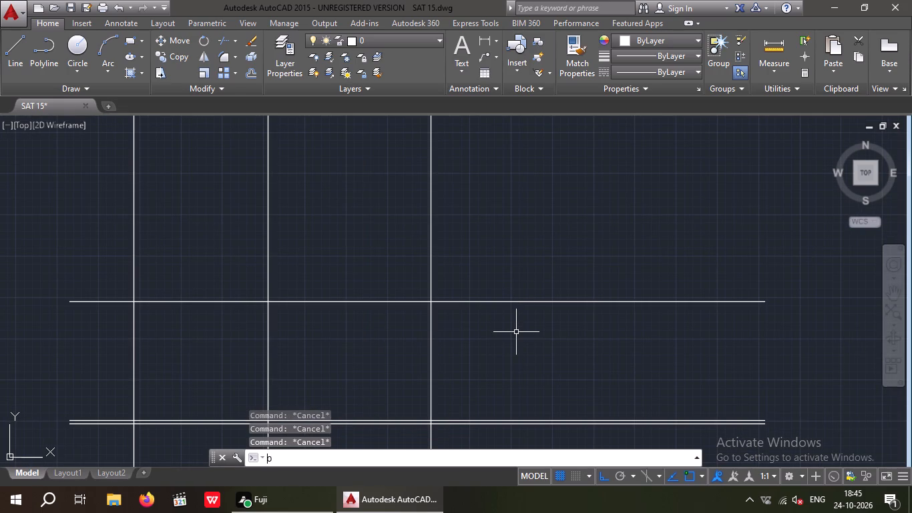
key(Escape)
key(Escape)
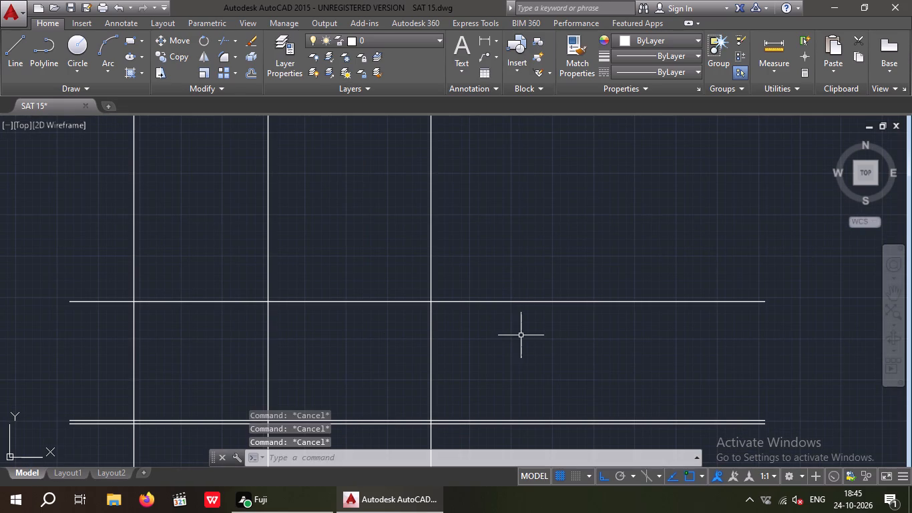
Offset the topmost horizontal line of the elevation 6" upward for the slab thickness.
key(o)
key(Return)
key(6)
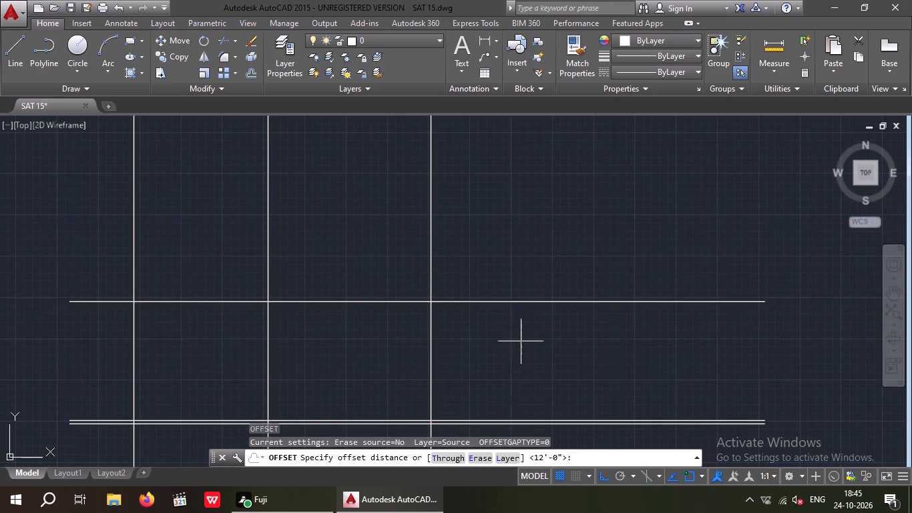
key(shift+quotedbl)
key(Return)
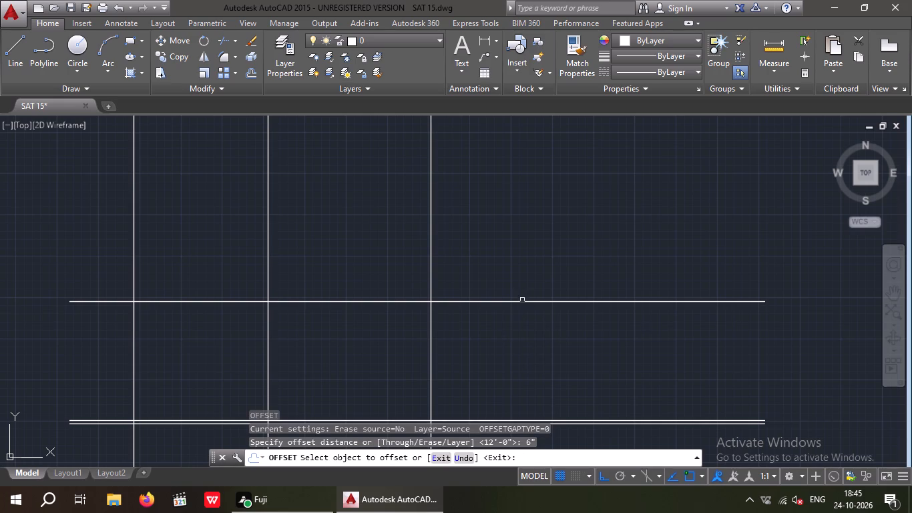
drag(522, 302, 522, 294)
click(524, 271)
key(Escape)
key(Escape)
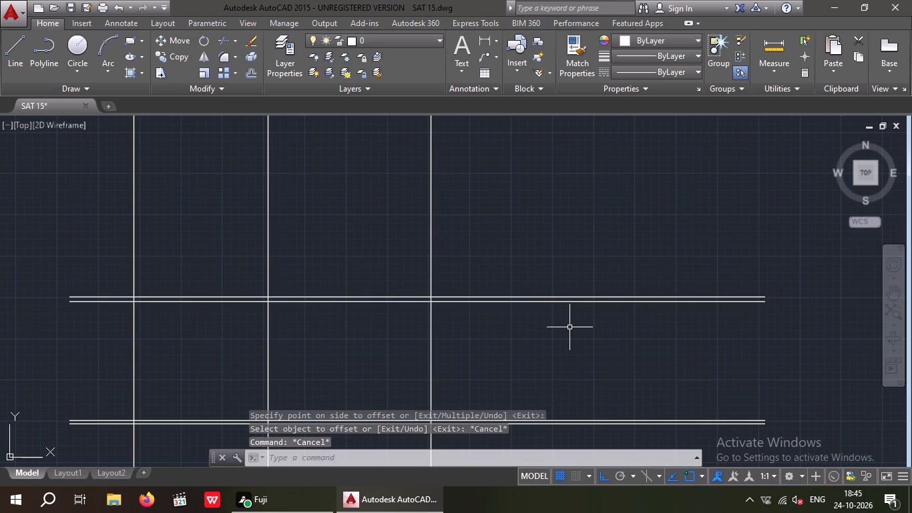
Offset the upper slab line 3' upward for the top of the elevation.
key(o)
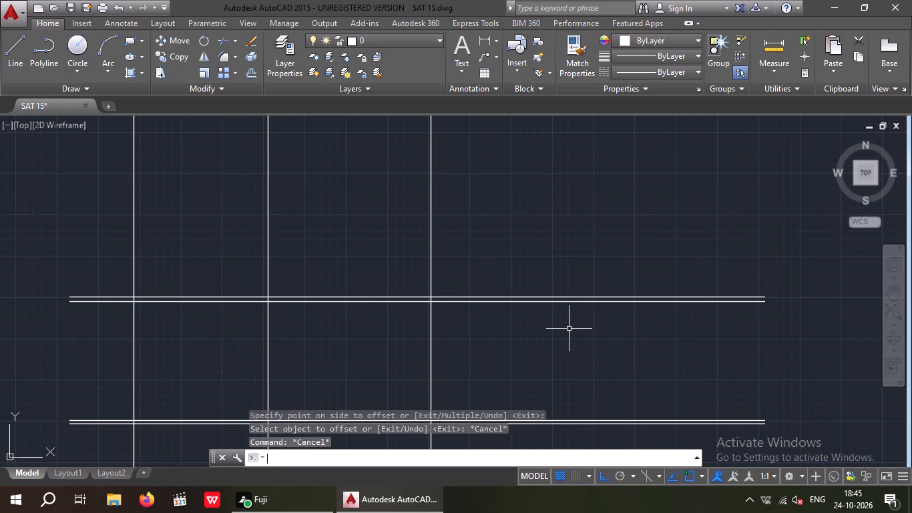
key(Return)
key(3)
key(apostrophe)
key(Return)
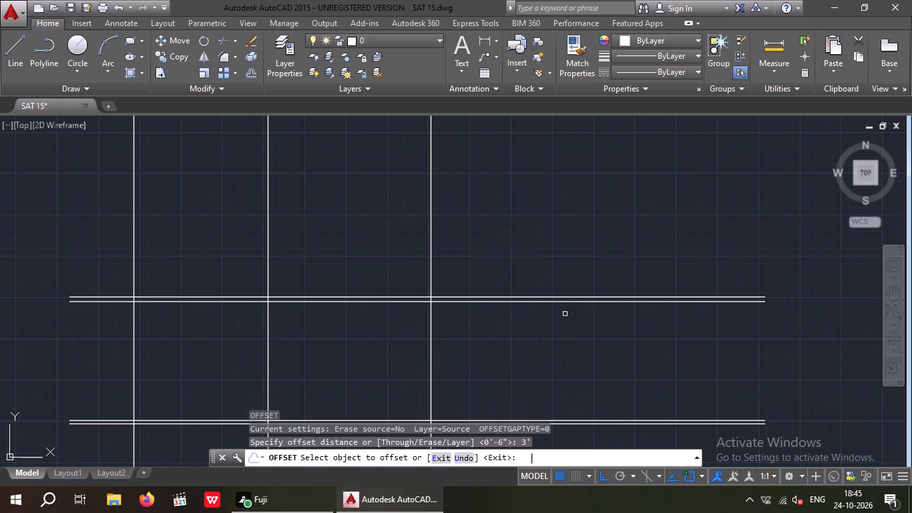
drag(541, 298, 541, 292)
click(539, 261)
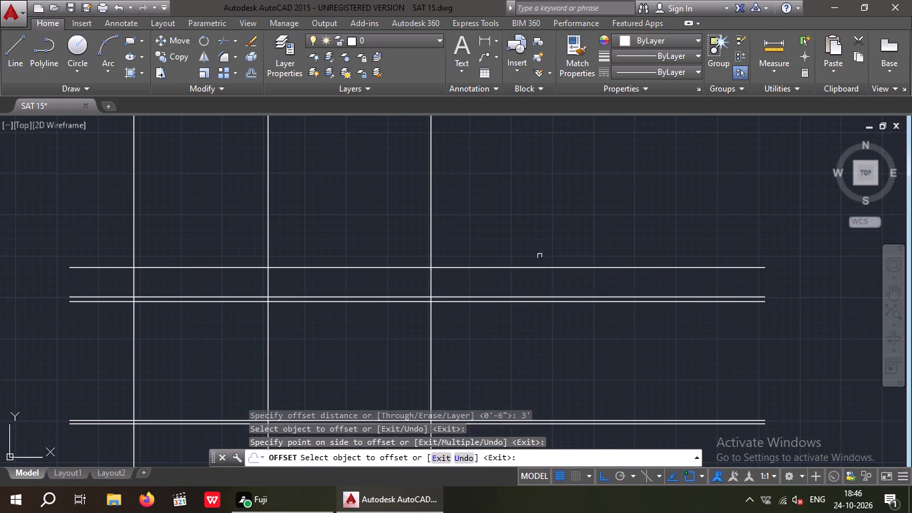
scroll(541, 246, down, 2)
key(Escape)
key(Escape)
Trim the horizontal lines overhanging both outer construction lines and the vertical lines extending below the base line.
text(TR)
key(space)
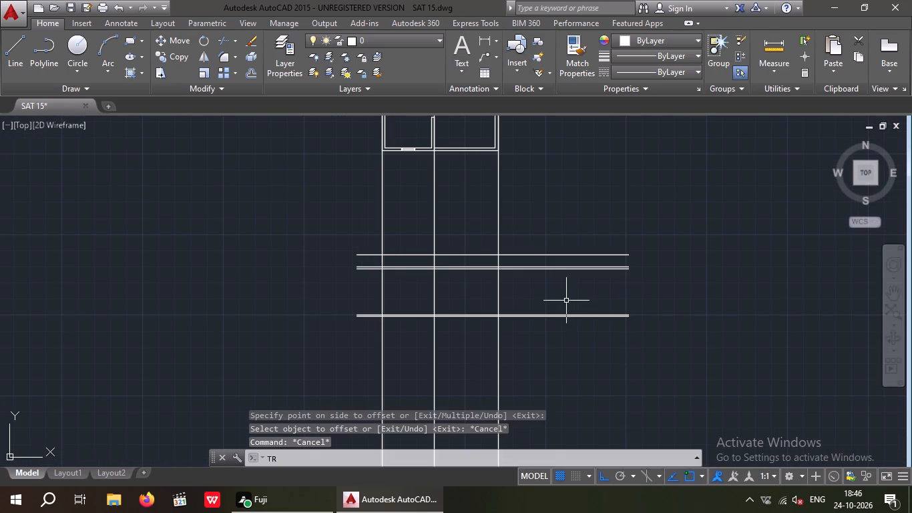
key(space)
drag(590, 375, 518, 220)
click(517, 194)
drag(543, 349, 451, 361)
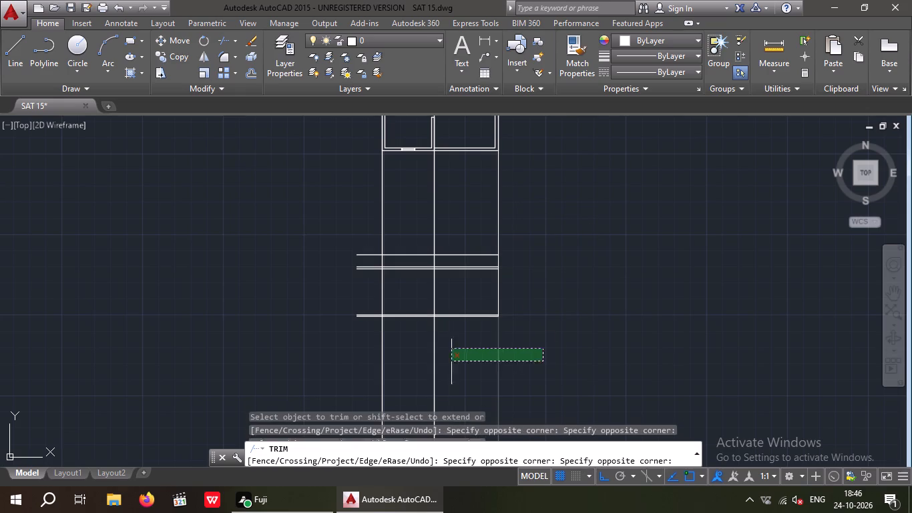
drag(451, 361, 415, 369)
click(373, 378)
drag(373, 325, 363, 330)
drag(350, 238, 363, 251)
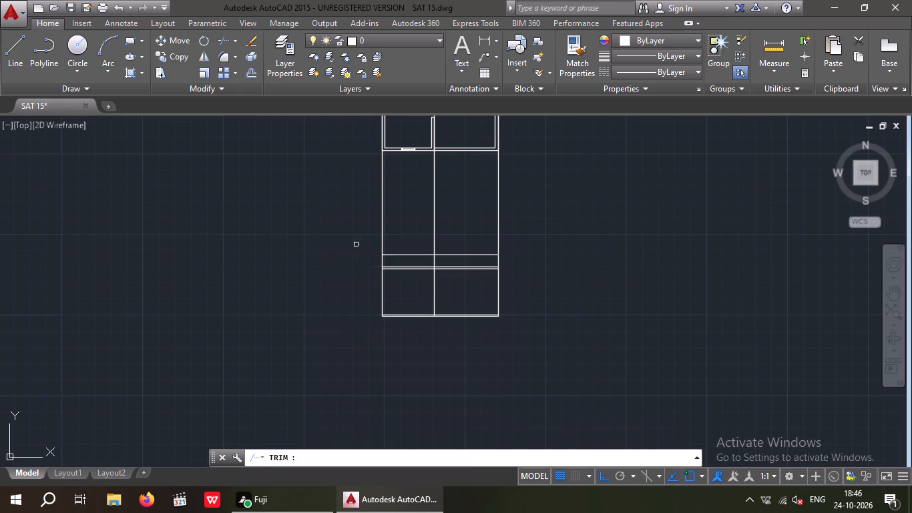
drag(363, 251, 364, 251)
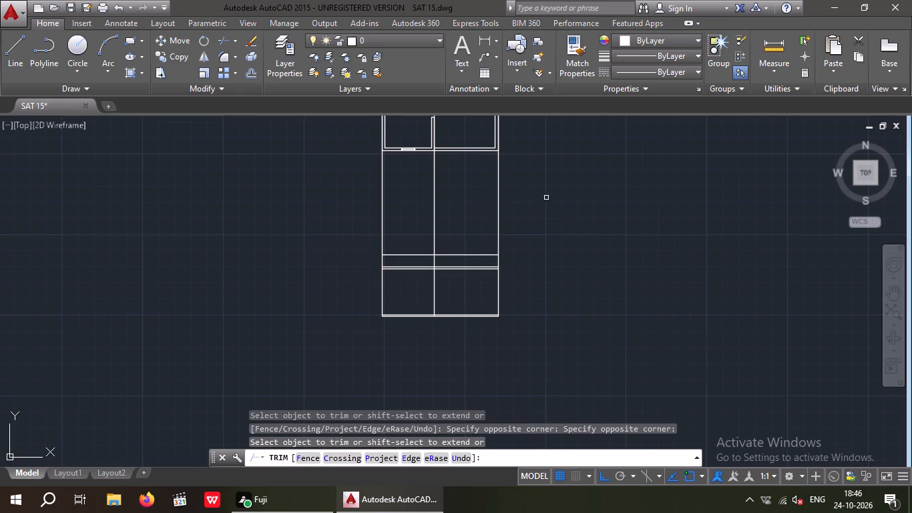
Trim away the vertical construction lines between the plan's bottom wall and the top of the elevation.
drag(529, 199, 379, 228)
drag(272, 225, 281, 226)
middle_drag(393, 203, 359, 251)
scroll(361, 247, up, 1)
key(Escape)
Examine the plan's bottom wall and window in relation to the elevation outline below.
middle_drag(394, 303, 391, 293)
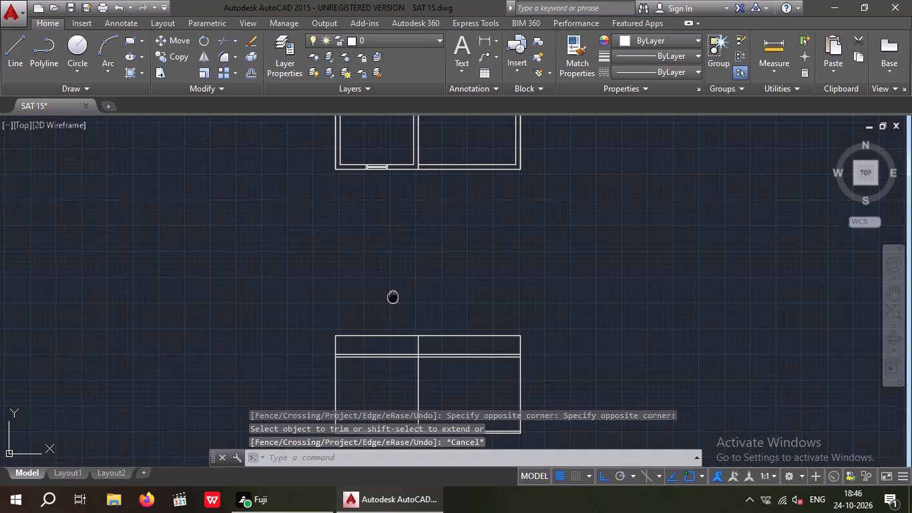
middle_drag(391, 293, 375, 195)
middle_drag(365, 271, 363, 344)
middle_drag(353, 148, 357, 210)
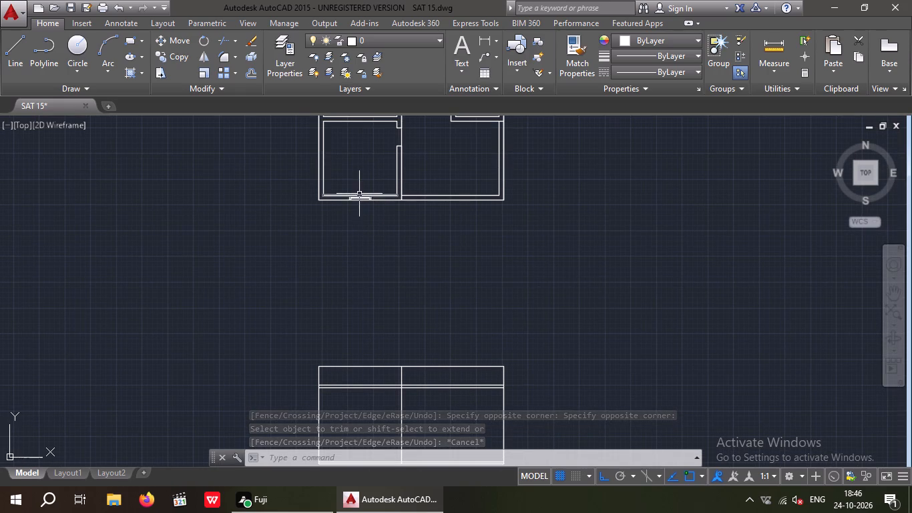
drag(438, 166, 443, 206)
middle_click(441, 156)
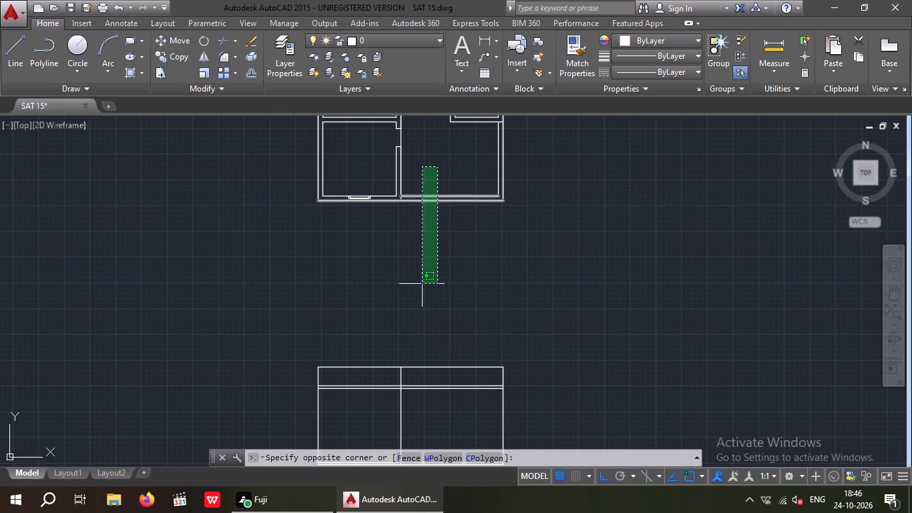
key(Escape)
middle_drag(374, 410, 365, 293)
middle_drag(353, 255, 357, 339)
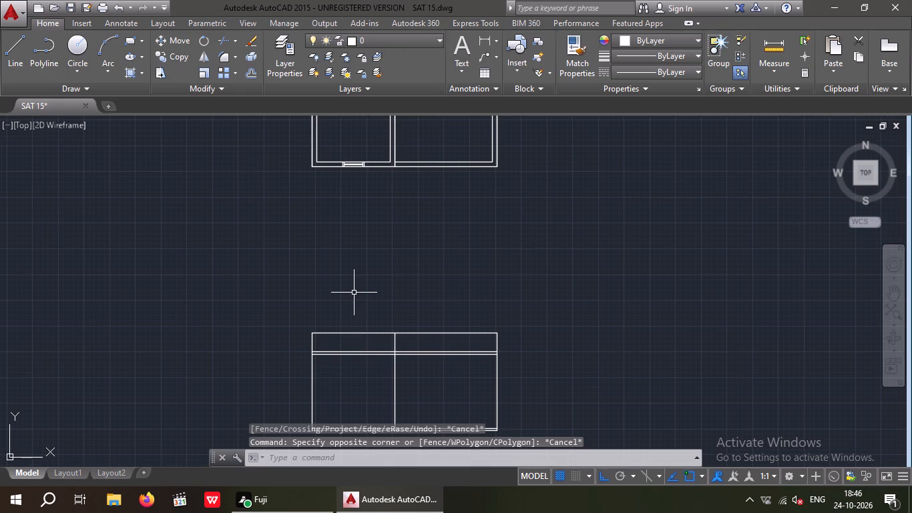
Draw vertical construction lines through the inner and outer edges of both window jambs in the plan's bottom wall.
key(x)
key(l)
key(space)
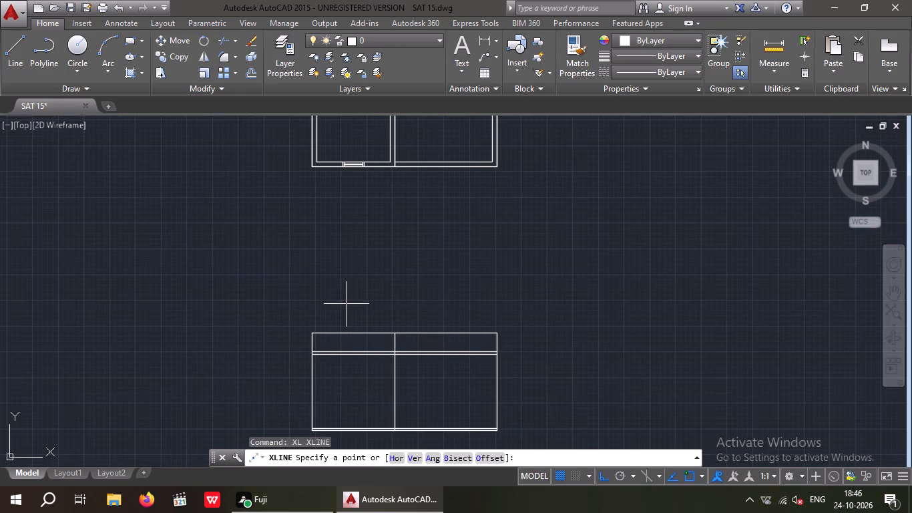
text(V)
key(space)
middle_drag(349, 210, 339, 283)
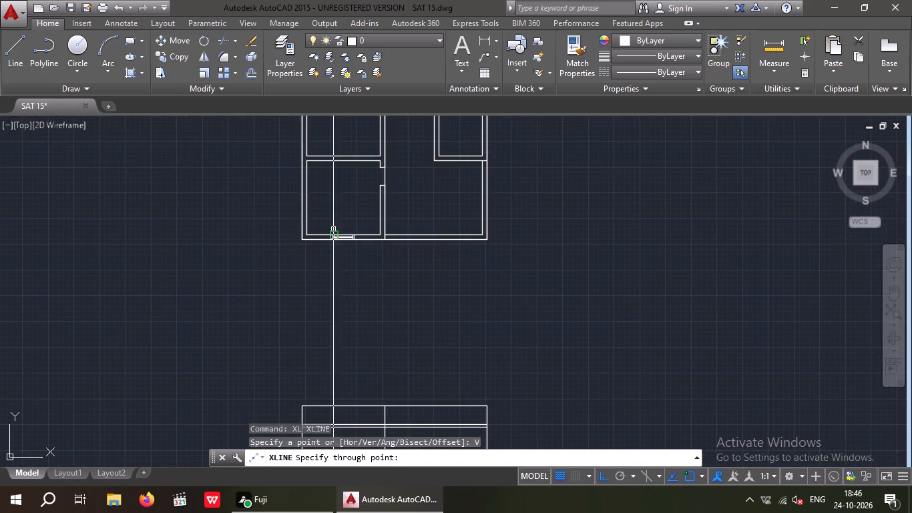
scroll(330, 228, up, 3)
click(330, 275)
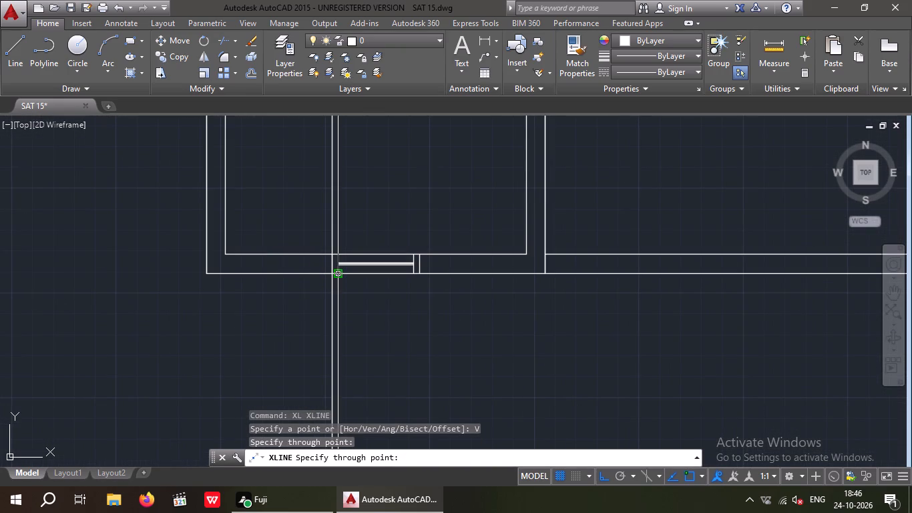
scroll(336, 274, up, 3)
click(338, 274)
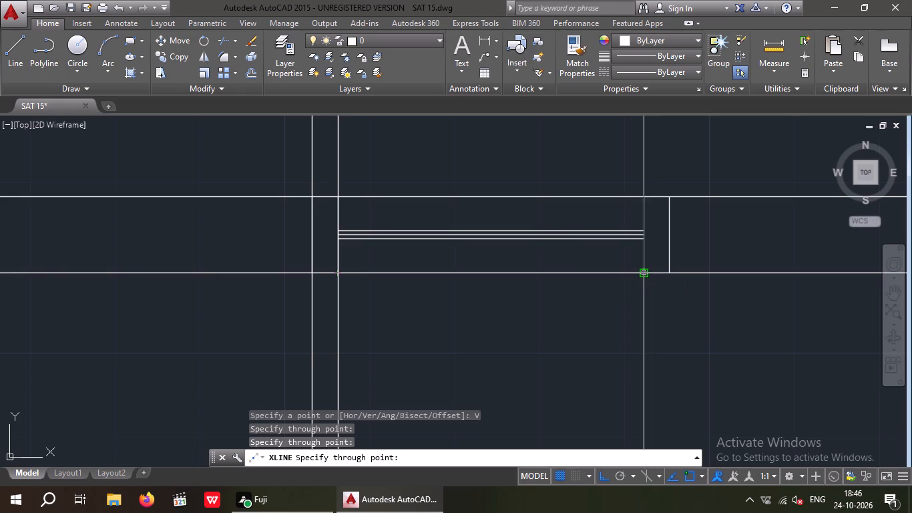
drag(641, 271, 650, 272)
click(674, 275)
key(Escape)
Examine where the window's construction lines cross the elevation below the plan.
middle_drag(704, 331, 648, 281)
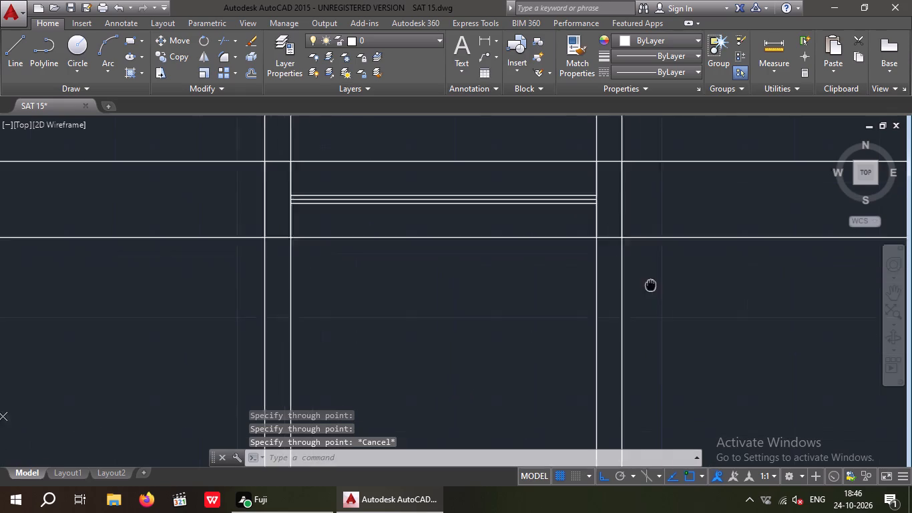
middle_drag(648, 281, 640, 267)
scroll(644, 248, down, 2)
scroll(666, 382, down, 1)
middle_drag(666, 382, 589, 142)
scroll(586, 170, down, 2)
middle_drag(606, 275, 501, 138)
scroll(506, 148, down, 2)
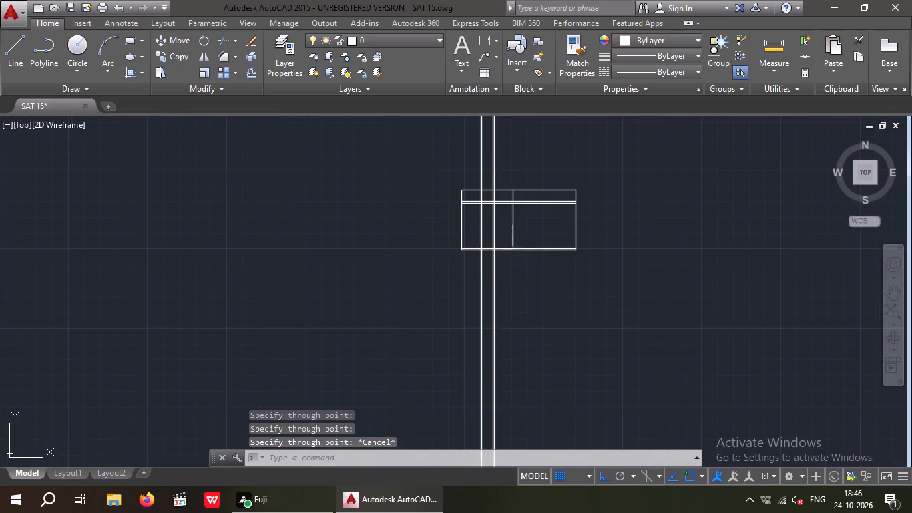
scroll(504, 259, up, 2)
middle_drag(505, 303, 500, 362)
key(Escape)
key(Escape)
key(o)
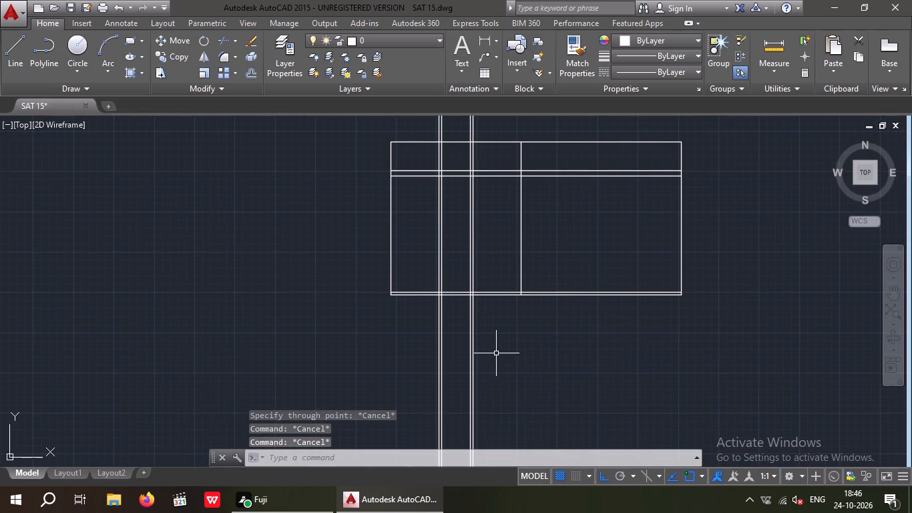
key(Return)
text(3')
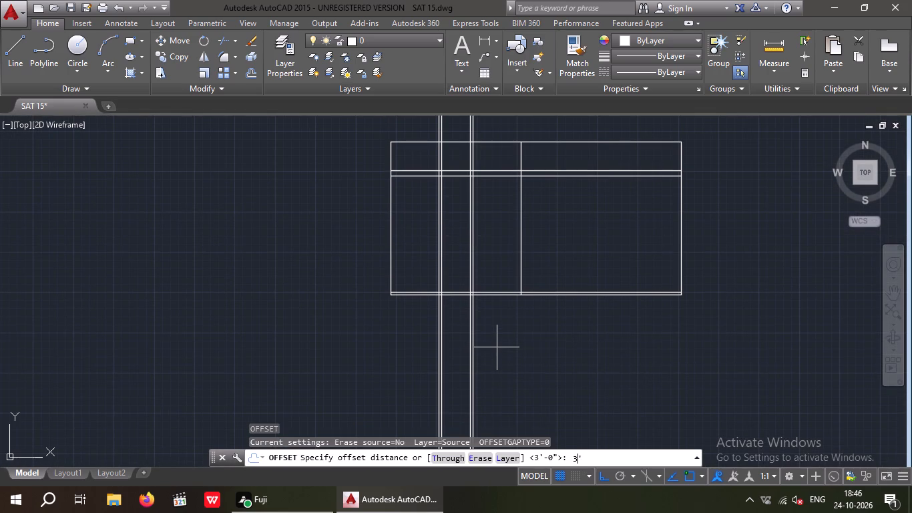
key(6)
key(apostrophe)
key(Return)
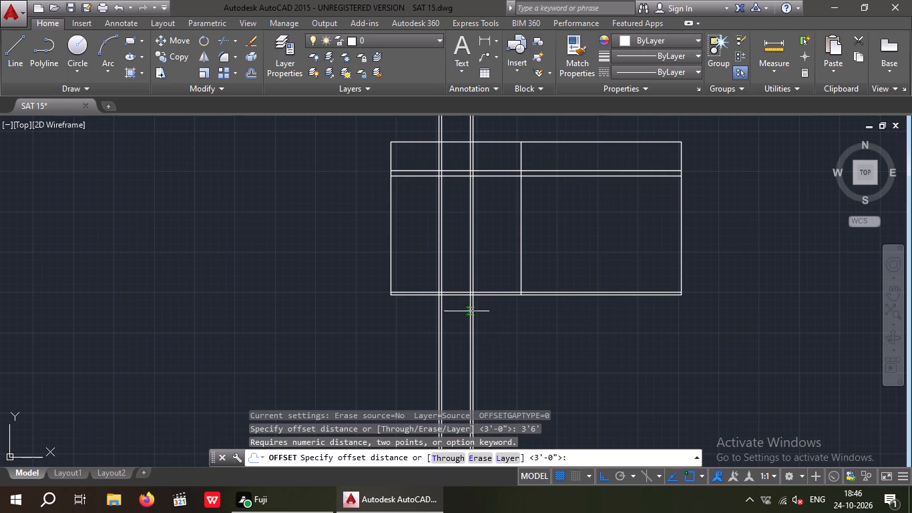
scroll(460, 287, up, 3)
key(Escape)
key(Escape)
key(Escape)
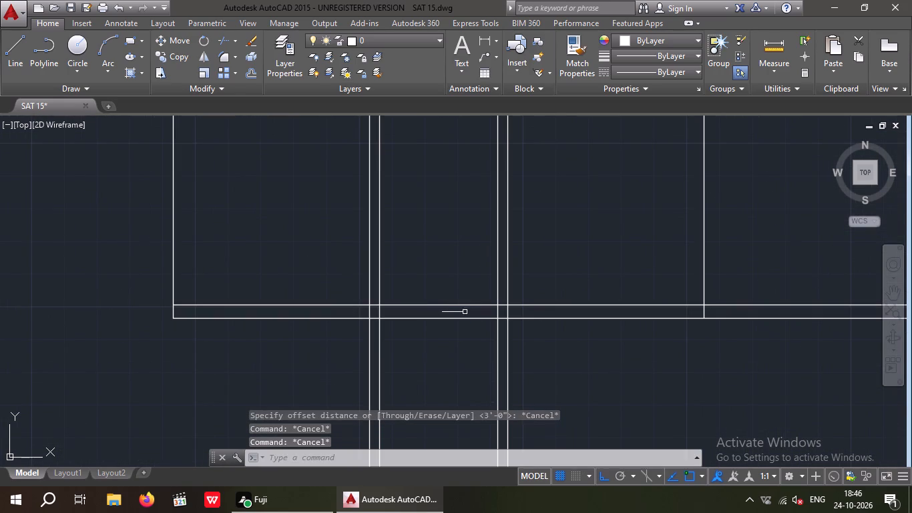
Offset the upper of the elevation's two base lines 3'6" upward to mark the window sill.
key(o)
key(Return)
key(3)
key(apostrophe)
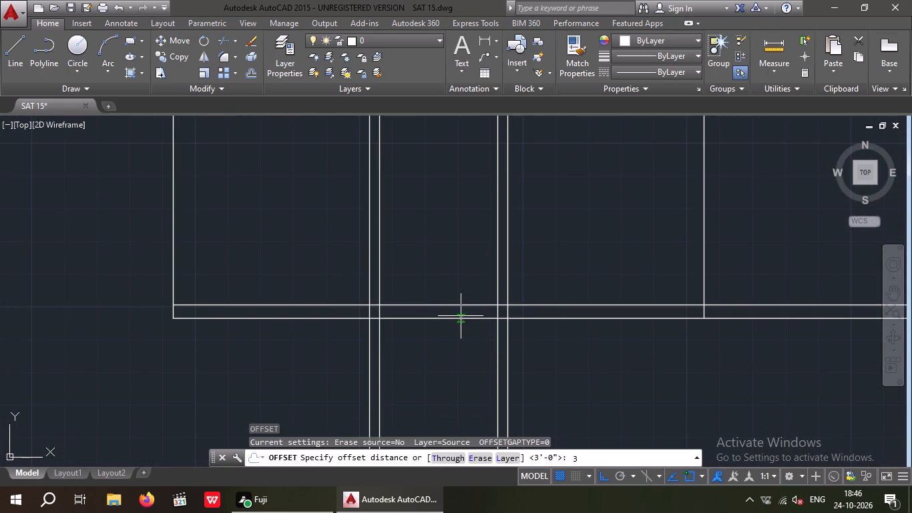
key(6)
key(shift+quotedbl)
key(Return)
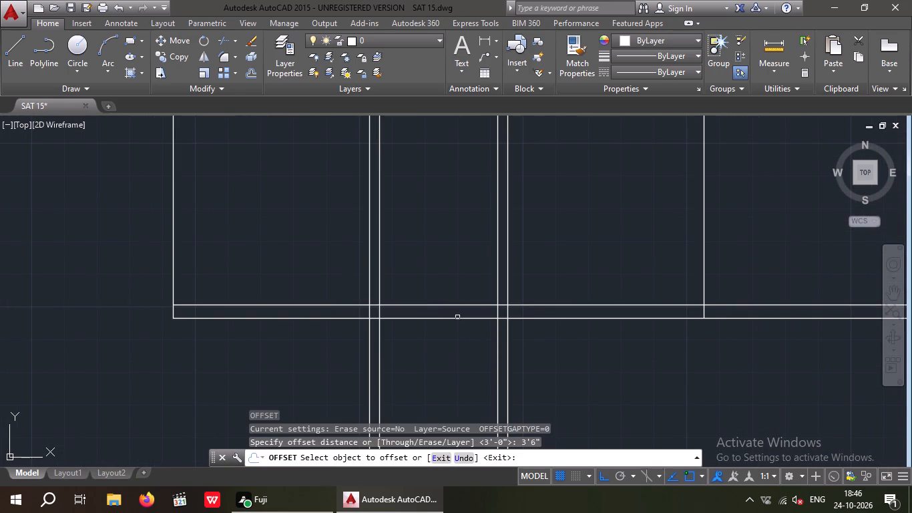
drag(438, 307, 437, 297)
click(436, 262)
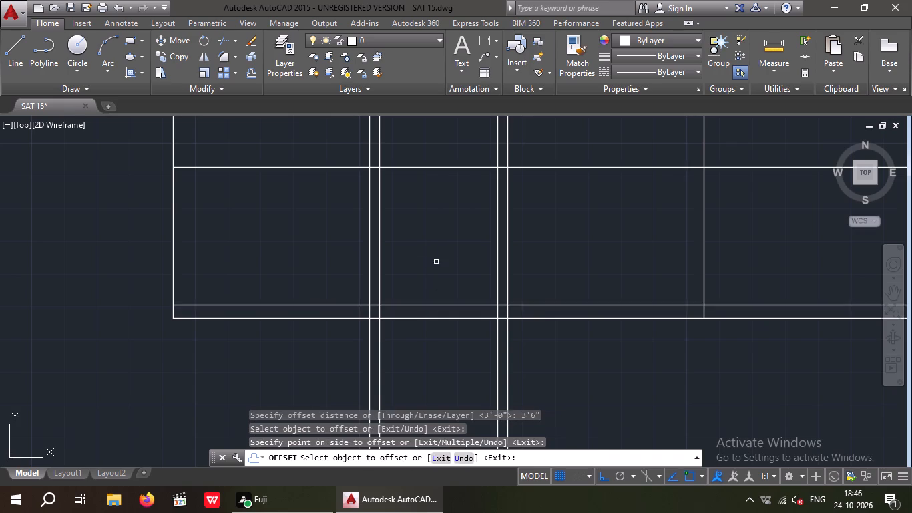
middle_drag(435, 269, 427, 336)
scroll(437, 299, down, 1)
key(Escape)
key(Escape)
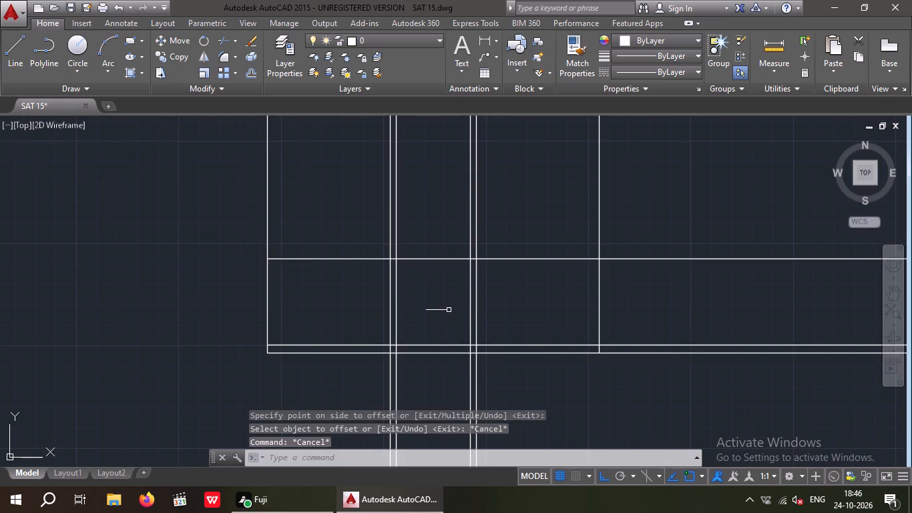
Trim the four window construction lines between the sill line and the base lines, and erase their leftover pieces below.
key(t)
text(R)
key(space)
key(space)
drag(509, 284, 399, 297)
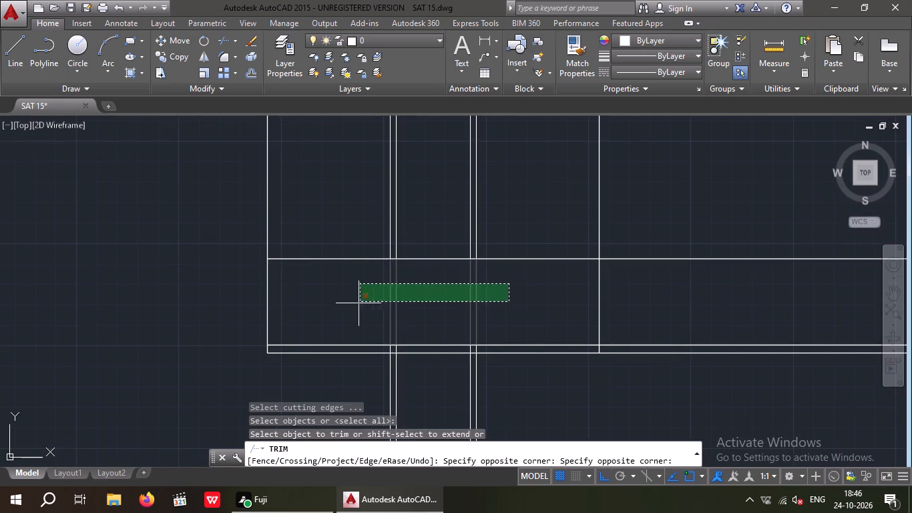
click(359, 303)
scroll(469, 376, up, 2)
key(Escape)
drag(507, 360, 287, 393)
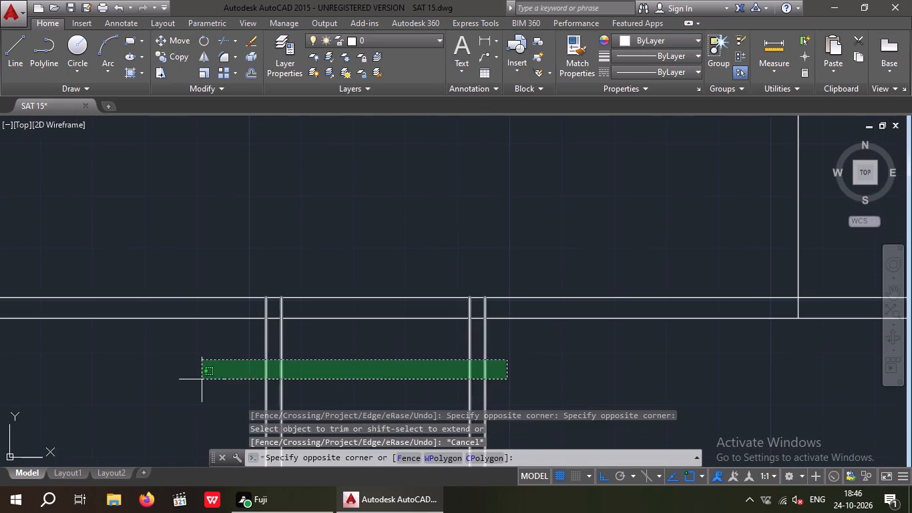
click(191, 379)
key(Delete)
Trim the sill line on both sides of the window, between its outer jamb lines and the neighbouring vertical wall lines.
scroll(204, 369, down, 3)
middle_drag(338, 325, 331, 383)
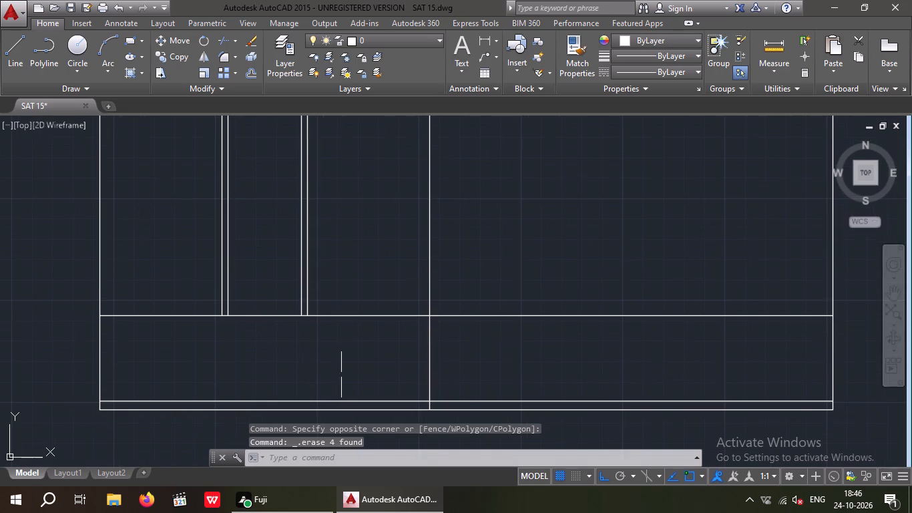
key(Escape)
key(Escape)
key(t)
key(r)
key(space)
key(space)
drag(380, 351, 353, 307)
click(354, 269)
drag(173, 338, 171, 323)
click(162, 277)
key(Escape)
key(Escape)
key(Escape)
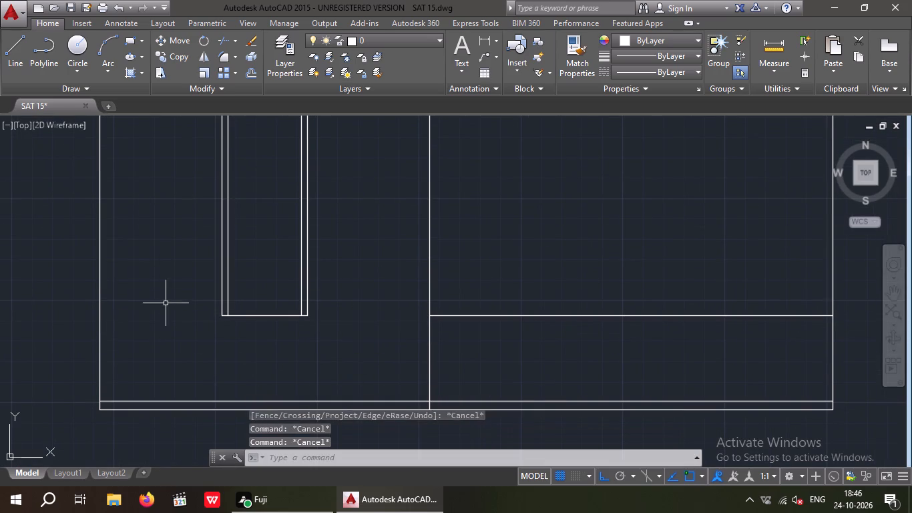
Offset the window's bottom sill line 3" upward to form the bottom frame.
key(o)
key(Return)
key(3)
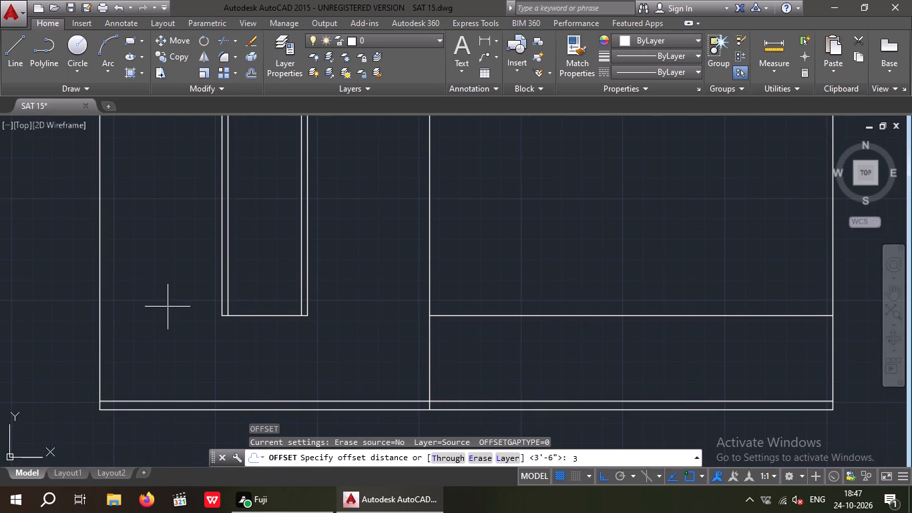
key(shift+quotedbl)
key(Return)
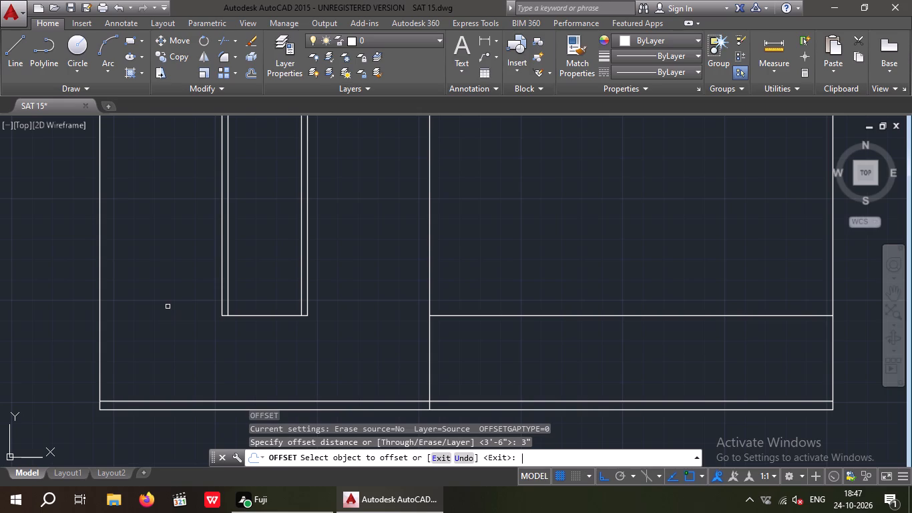
click(272, 315)
click(274, 289)
key(Escape)
key(Escape)
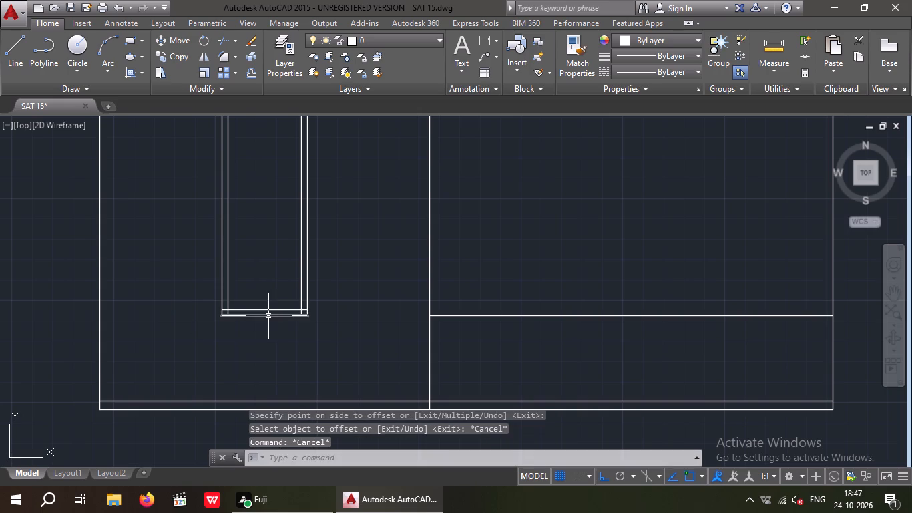
Offset the inner line of the window's bottom frame 4' upward to mark the top of the opening.
key(o)
key(Return)
key(4)
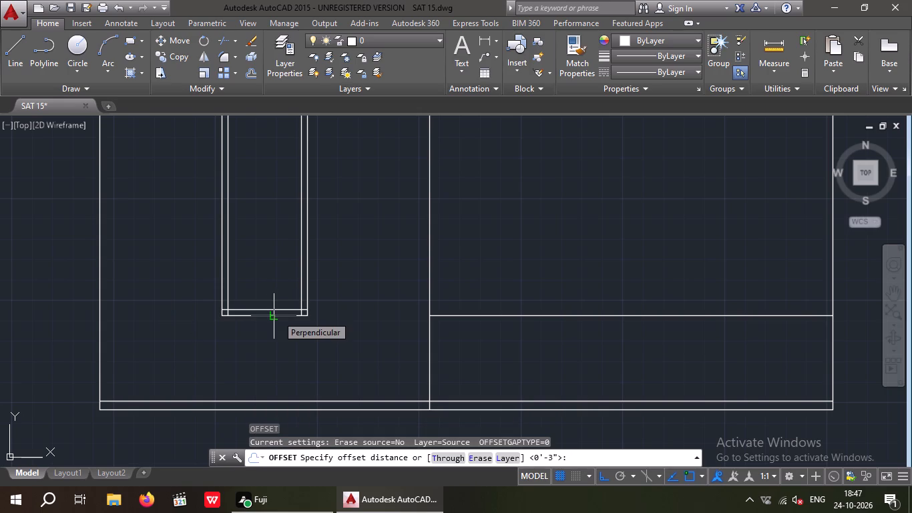
key(apostrophe)
key(Return)
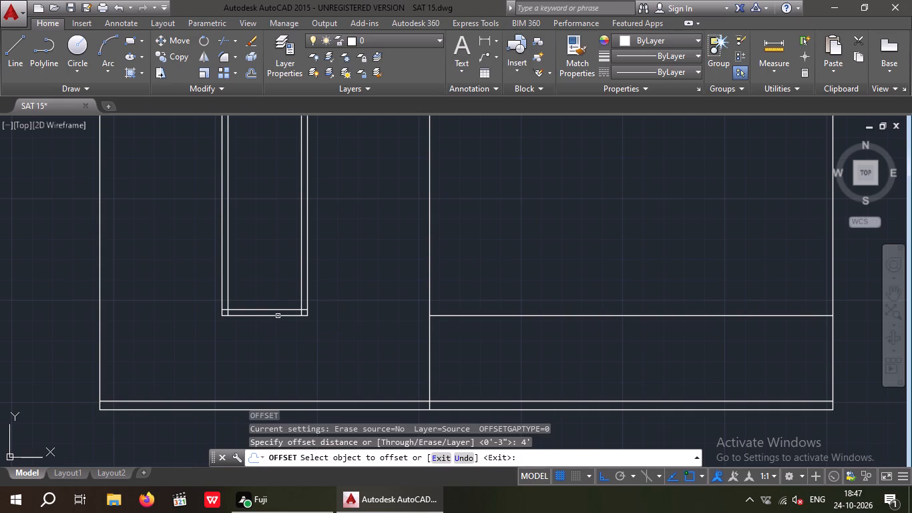
drag(274, 310, 274, 285)
click(274, 238)
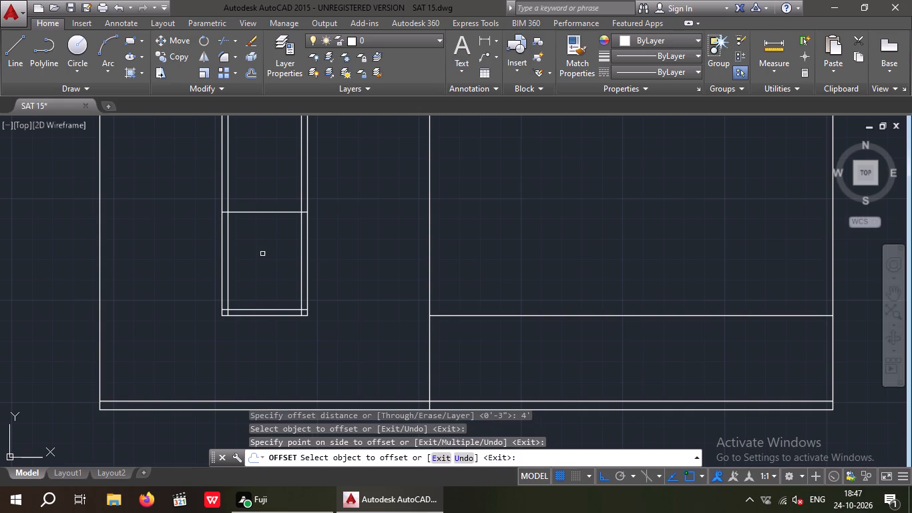
key(Escape)
key(Escape)
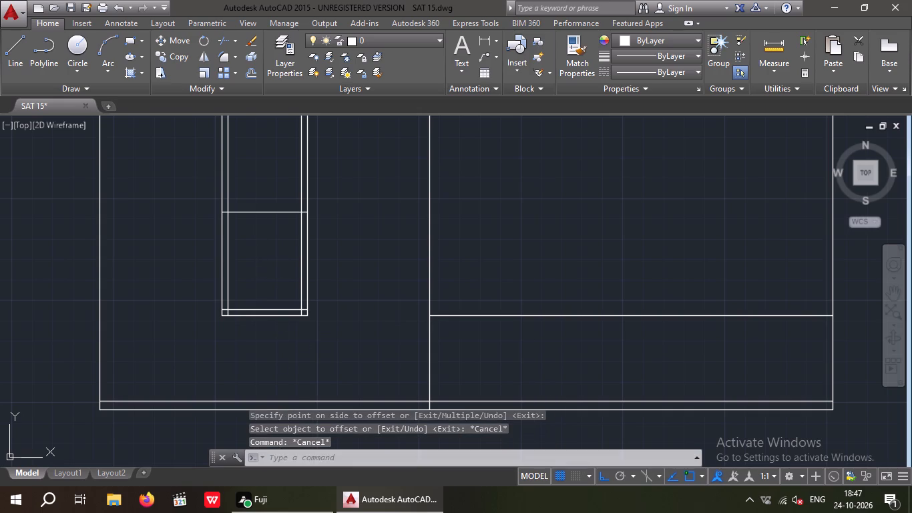
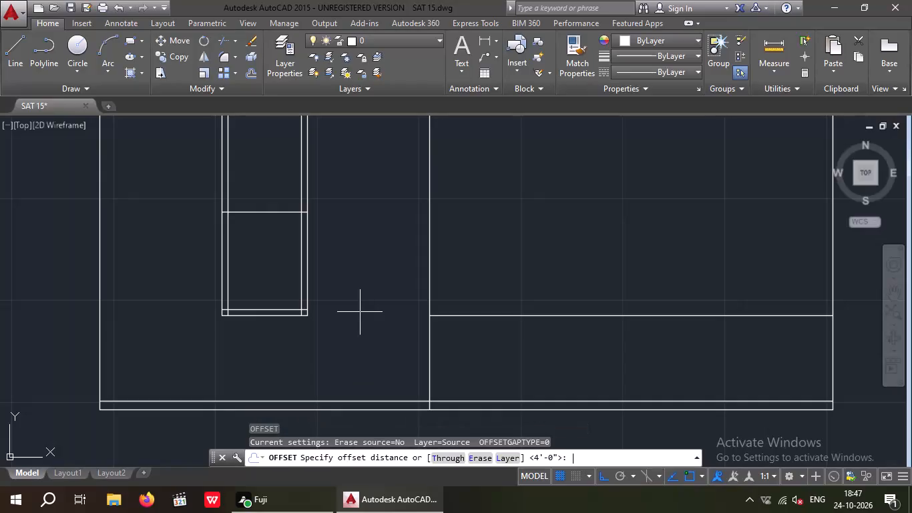
Offset the line marking the top of the window opening 3" upward to form the top frame.
key(3)
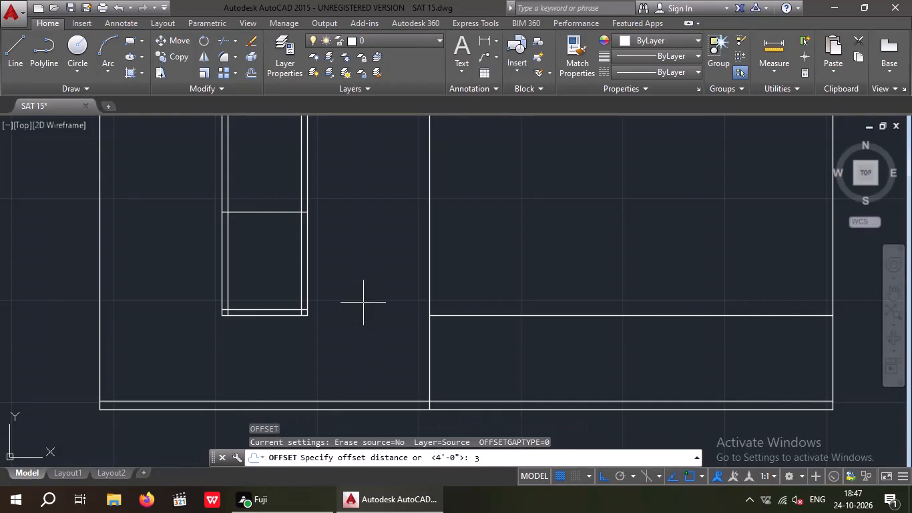
key(shift+quotedbl)
key(Return)
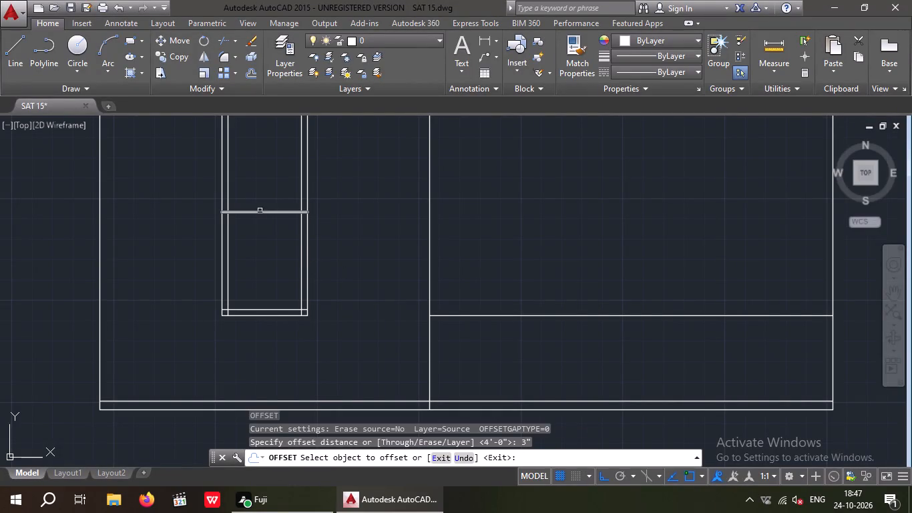
click(260, 212)
click(260, 194)
key(Escape)
key(Escape)
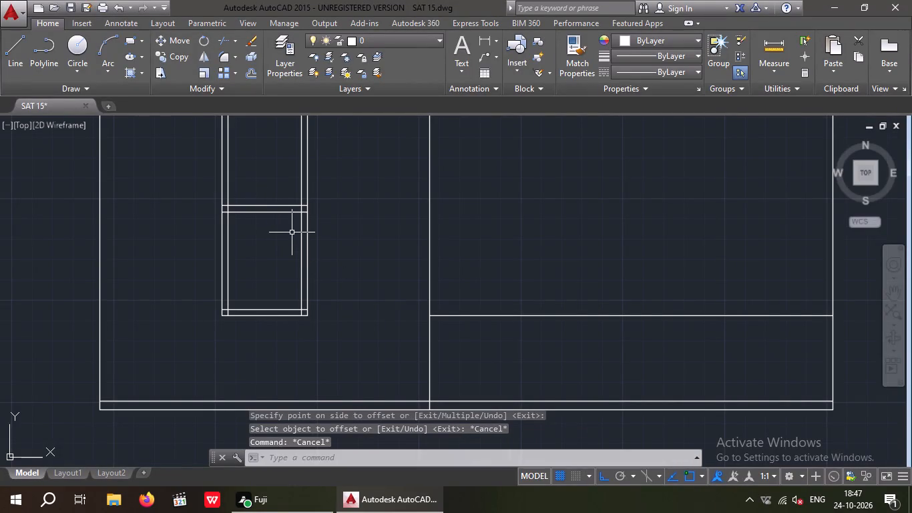
Trim the four vertical window lines above the outer line of the window's top frame.
key(t)
key(r)
key(space)
key(space)
drag(326, 150, 232, 180)
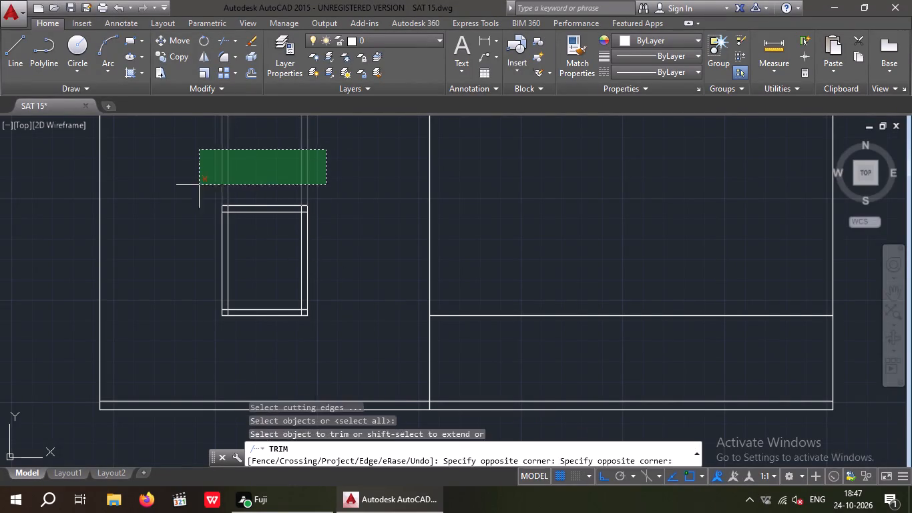
click(194, 185)
key(Escape)
key(Escape)
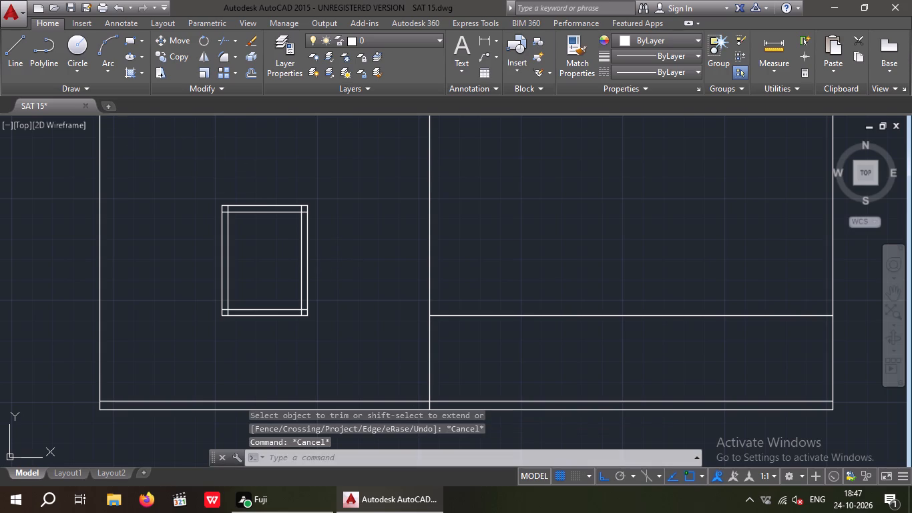
Draw a vertical centre line in the window from the midpoint of the inner top frame line to the inner bottom frame line.
click(11, 48)
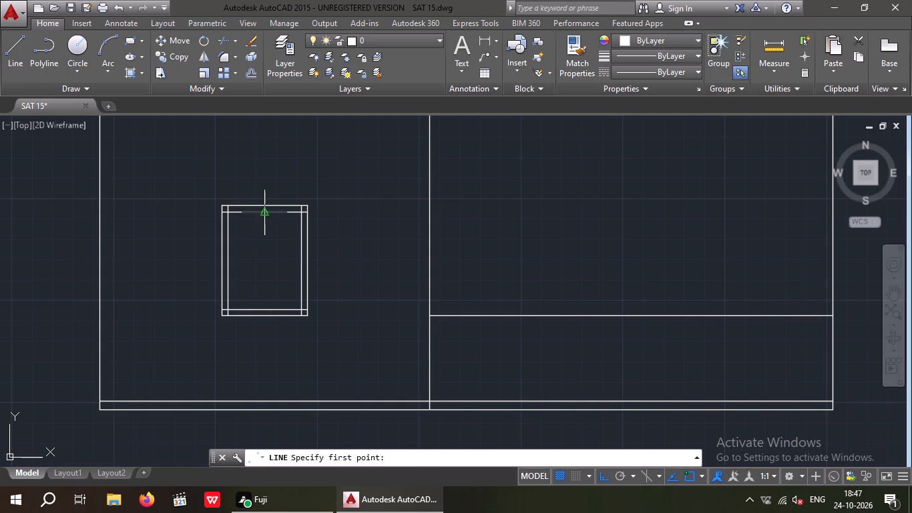
drag(266, 212, 266, 223)
click(262, 307)
key(Escape)
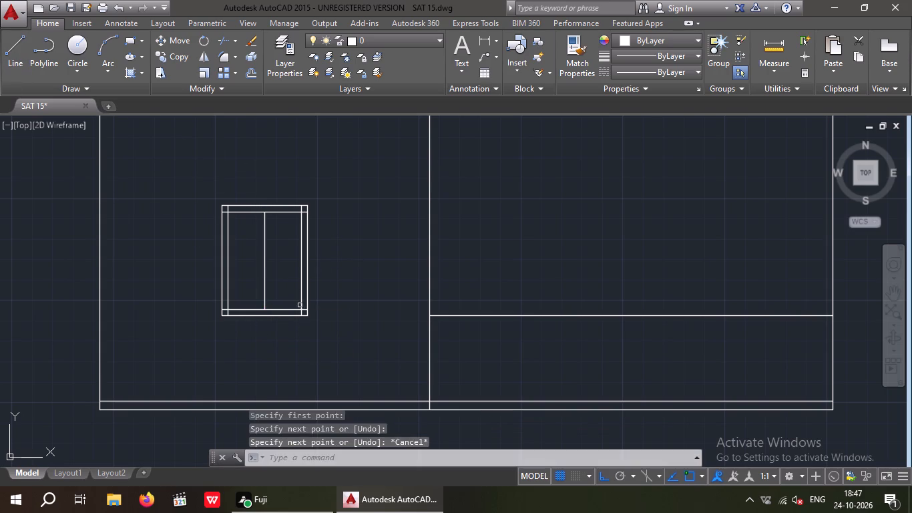
key(Escape)
Trim the overlapping inner frame lines at the window's corners, starting with both top corners and continuing at the bottom-left corner.
middle_drag(340, 307, 327, 331)
key(Escape)
key(Escape)
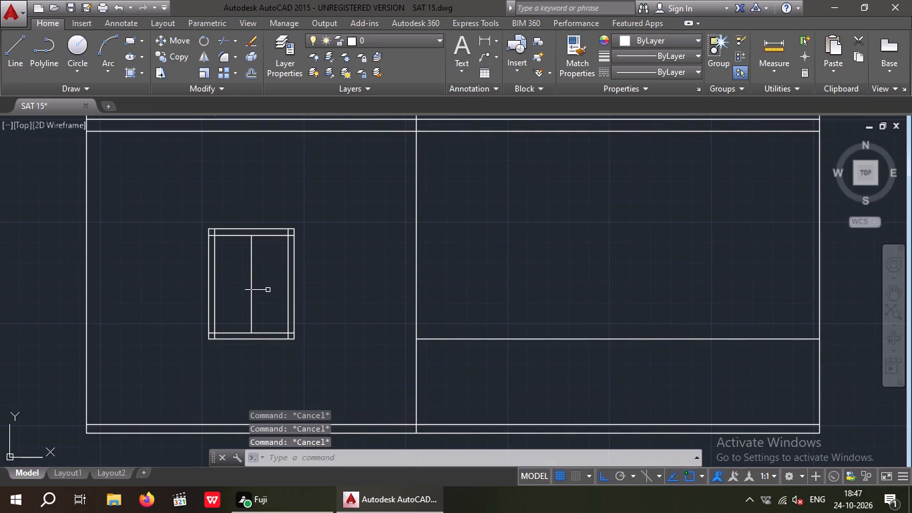
key(t)
key(r)
key(space)
key(space)
scroll(208, 227, up, 2)
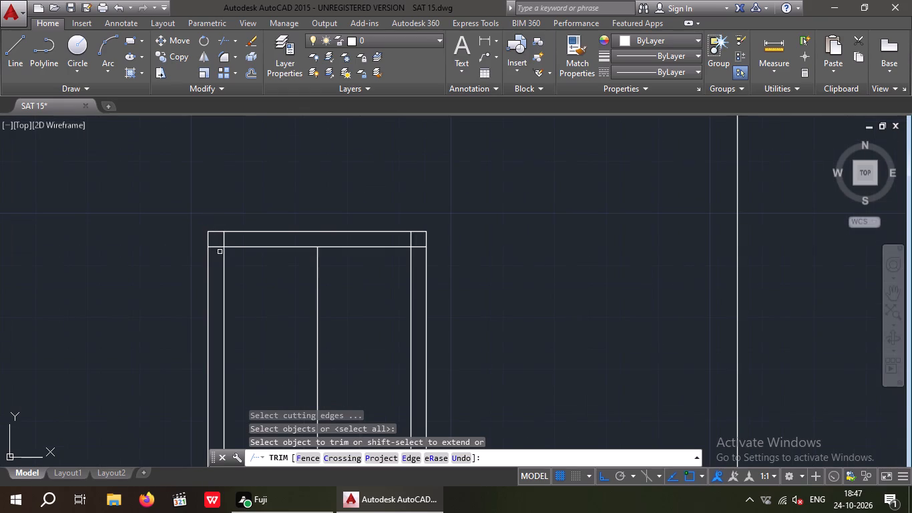
click(224, 239)
click(219, 246)
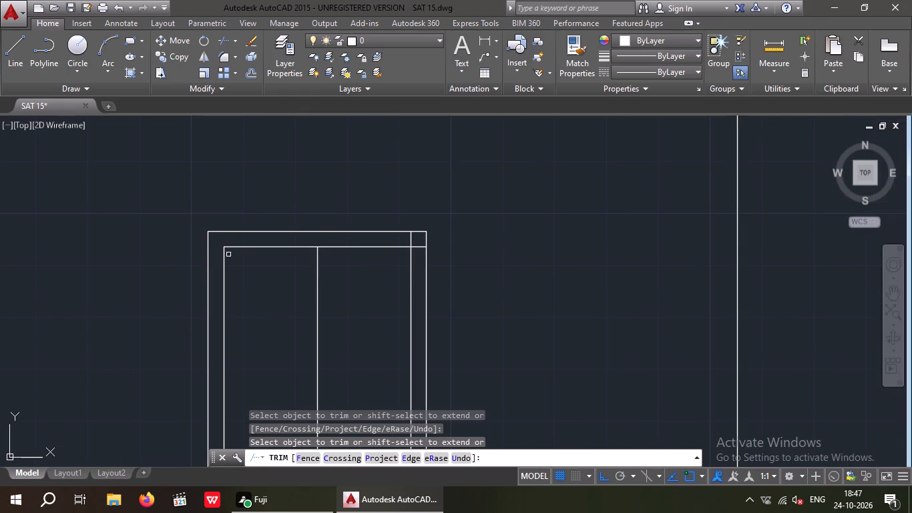
click(410, 239)
click(419, 248)
scroll(420, 238, down, 2)
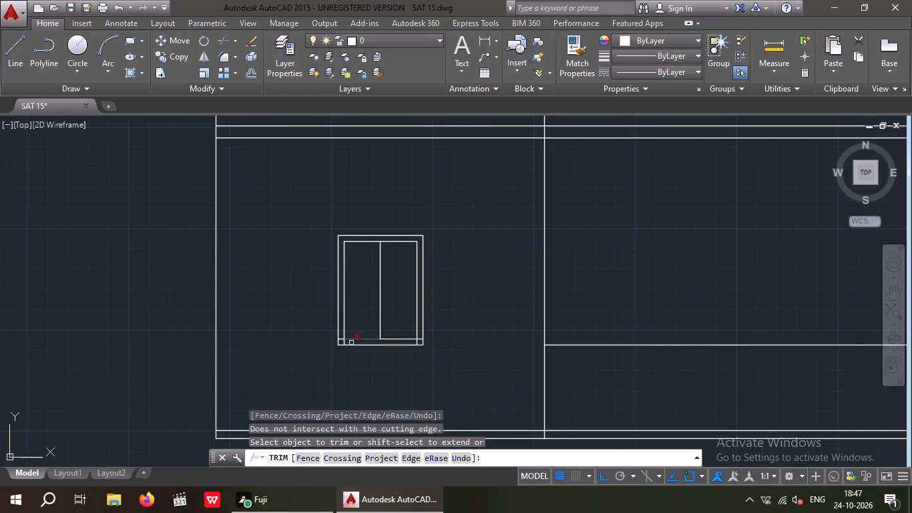
scroll(329, 353, up, 3)
click(374, 315)
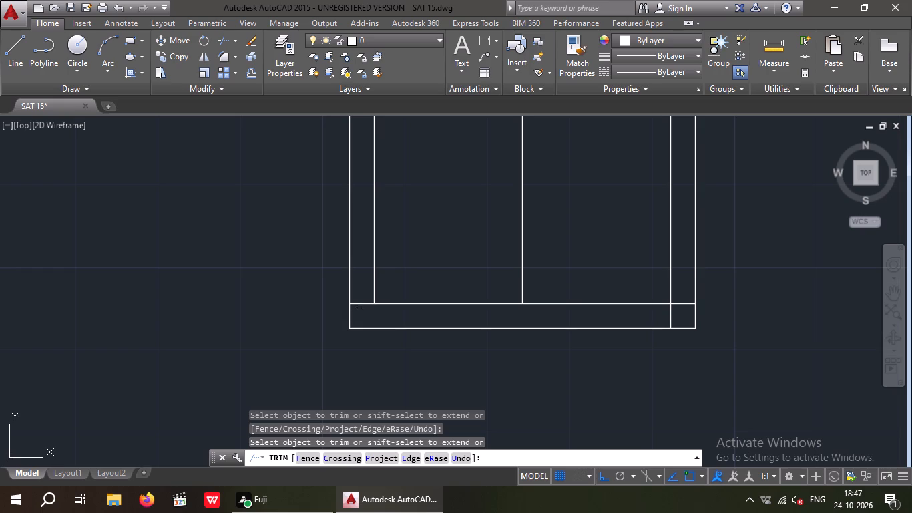
click(361, 305)
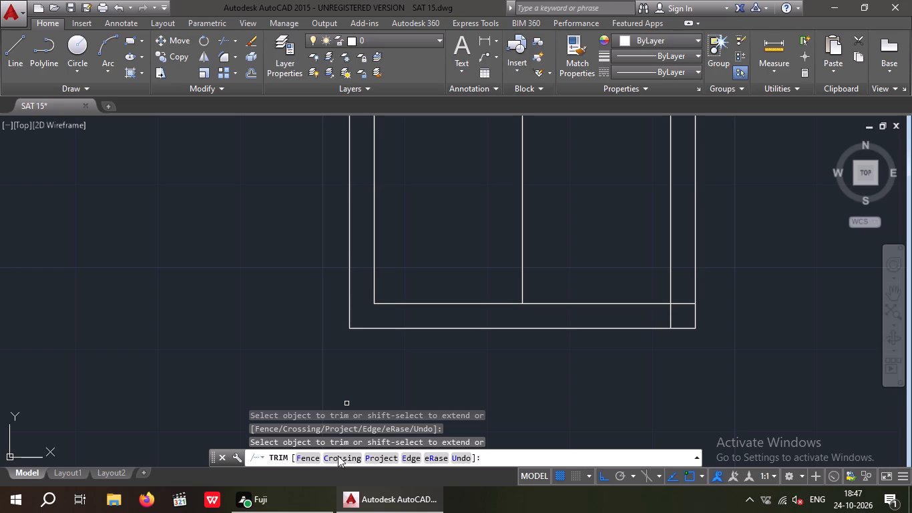
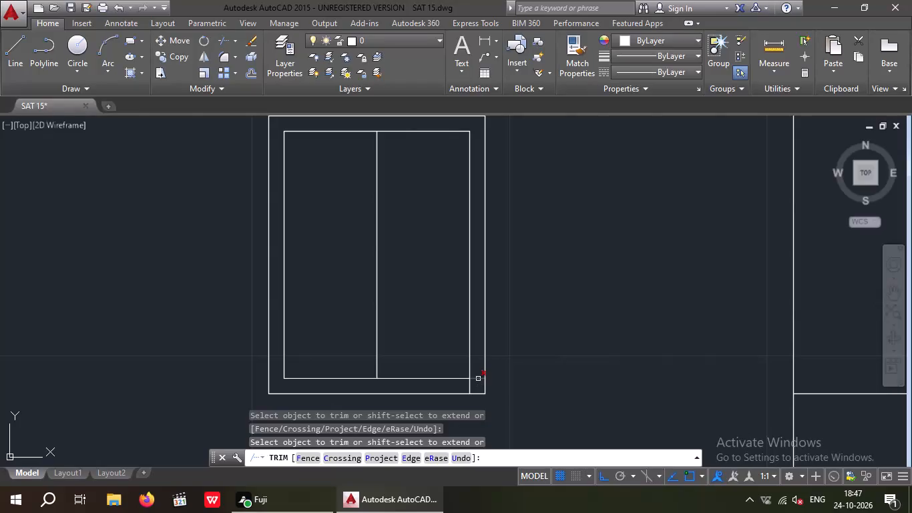
Trim the overlapping inner frame lines at the window's bottom-right corner.
click(478, 379)
click(471, 386)
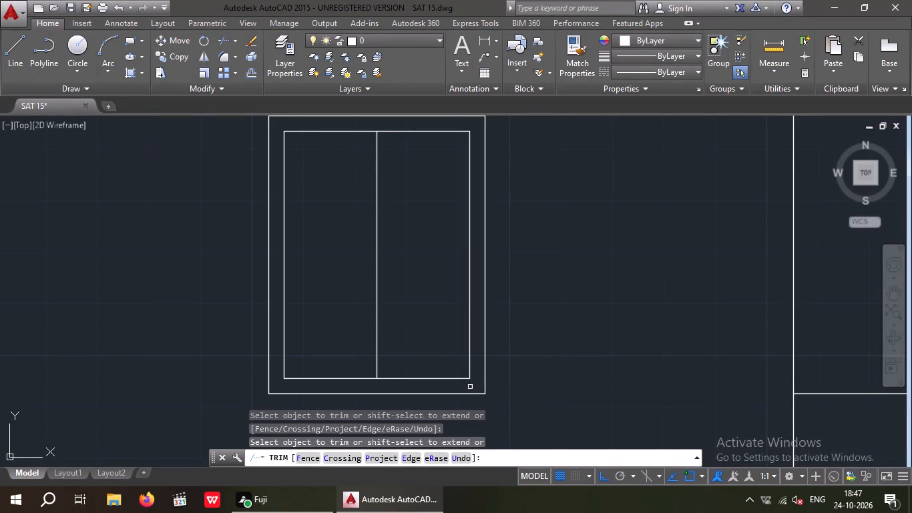
key(Escape)
key(Escape)
key(Escape)
key(Escape)
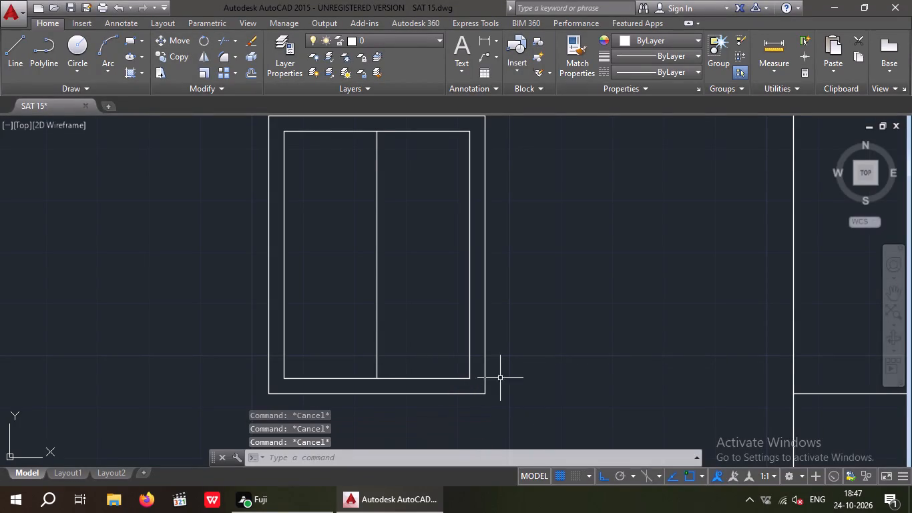
Draw three short freehand diagonal glass lines in the window's left pane with ortho off.
click(11, 55)
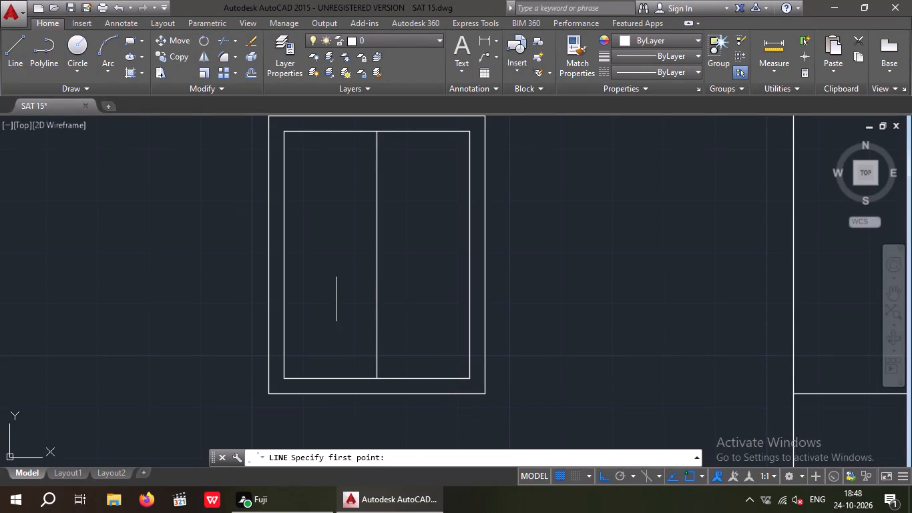
click(301, 262)
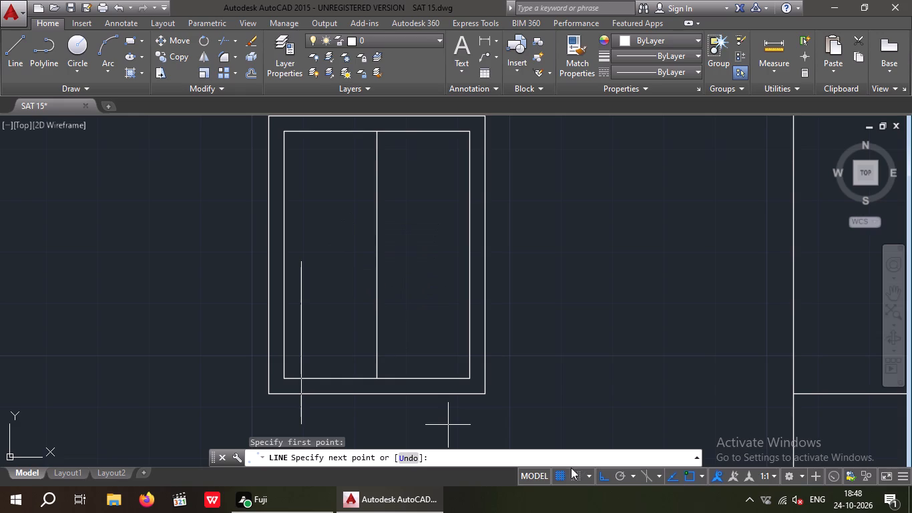
click(604, 480)
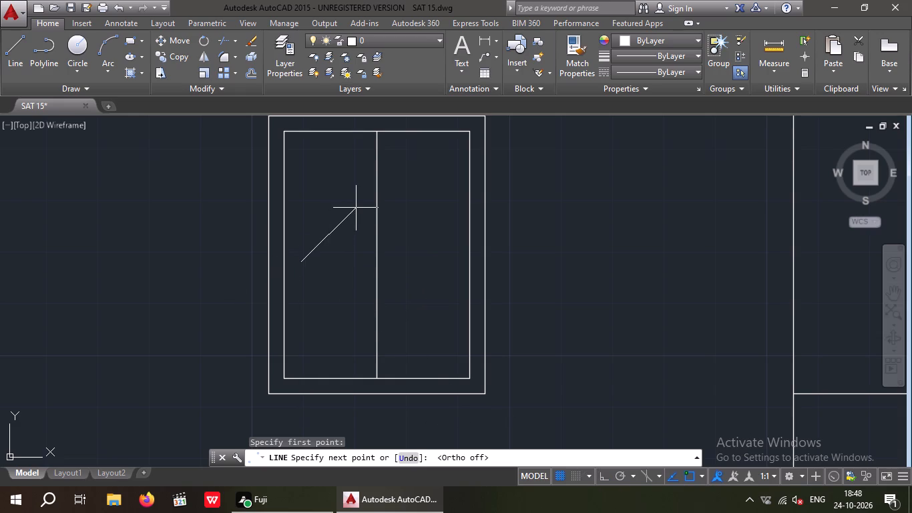
click(356, 208)
key(space)
key(space)
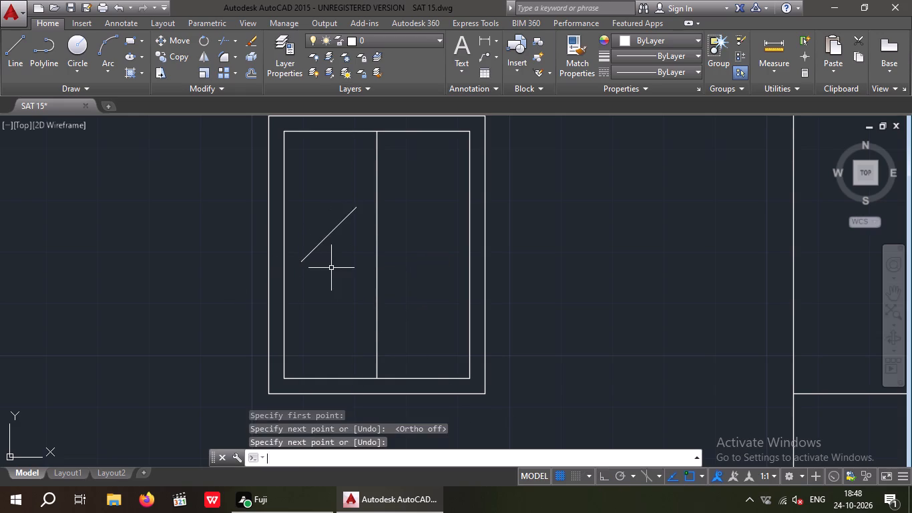
drag(325, 258, 335, 252)
click(350, 238)
key(space)
key(space)
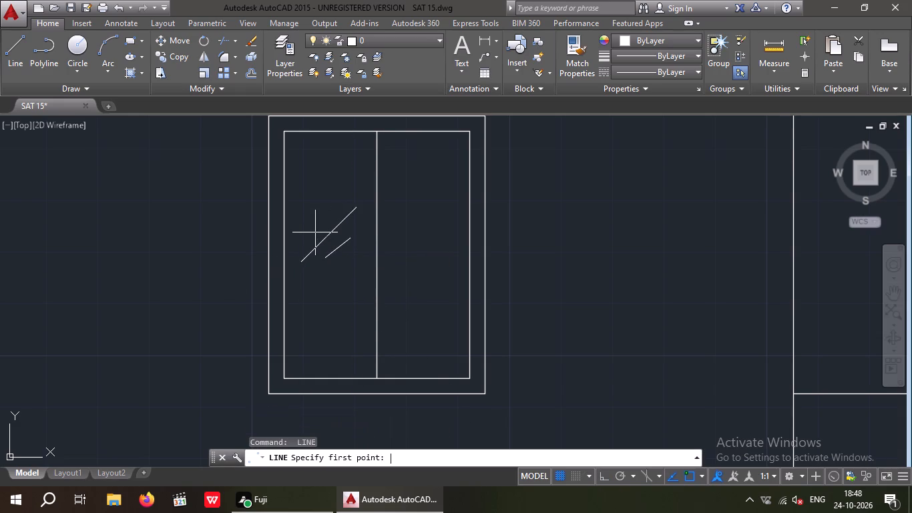
click(308, 232)
click(338, 210)
key(Escape)
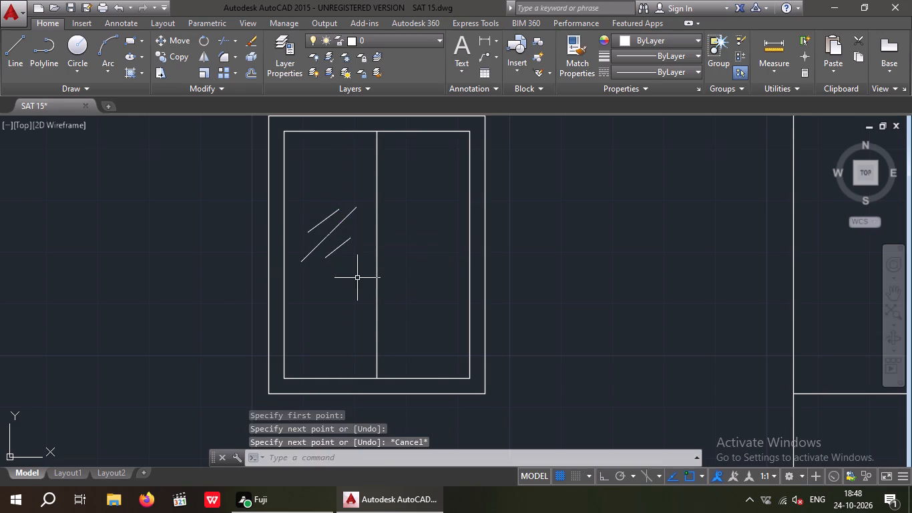
Copy the three diagonal glass lines from the left pane into the window's right pane.
drag(356, 278, 316, 216)
click(314, 208)
click(178, 53)
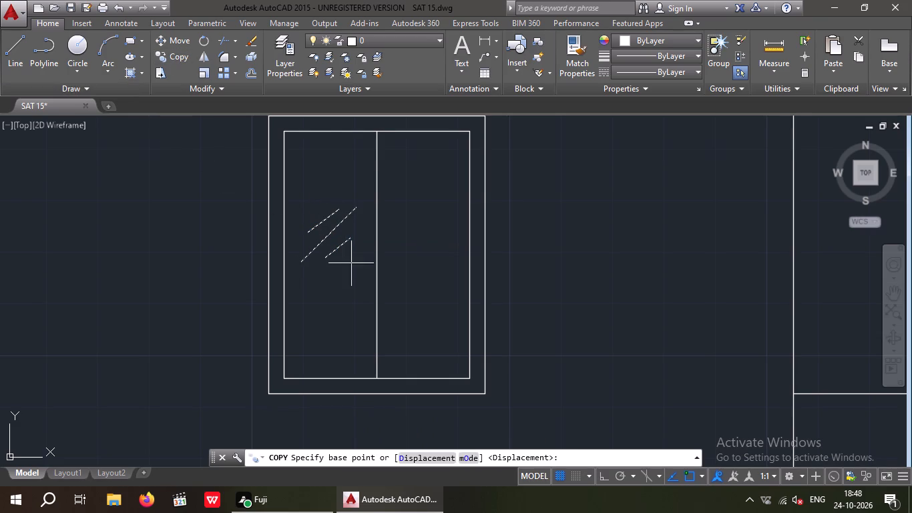
drag(329, 240, 360, 254)
click(425, 263)
key(Escape)
Erase the horizontal line at window-sill level in the right-hand bay of the elevation.
scroll(431, 311, down, 3)
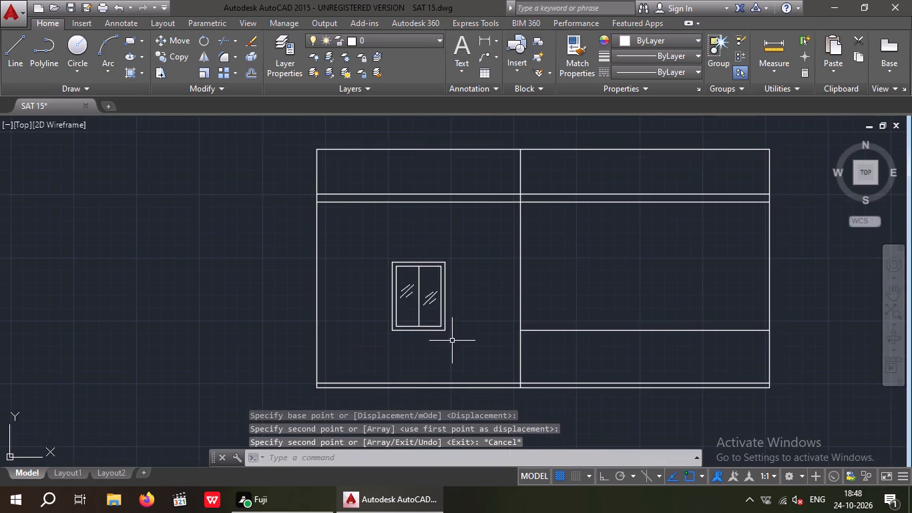
middle_drag(451, 341, 332, 331)
middle_drag(323, 321, 369, 278)
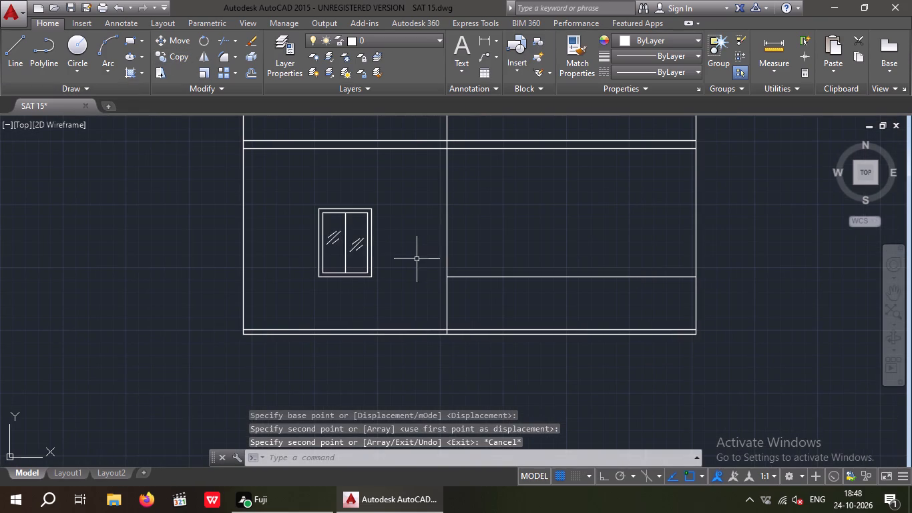
middle_drag(417, 259, 313, 303)
drag(489, 345, 459, 331)
click(443, 292)
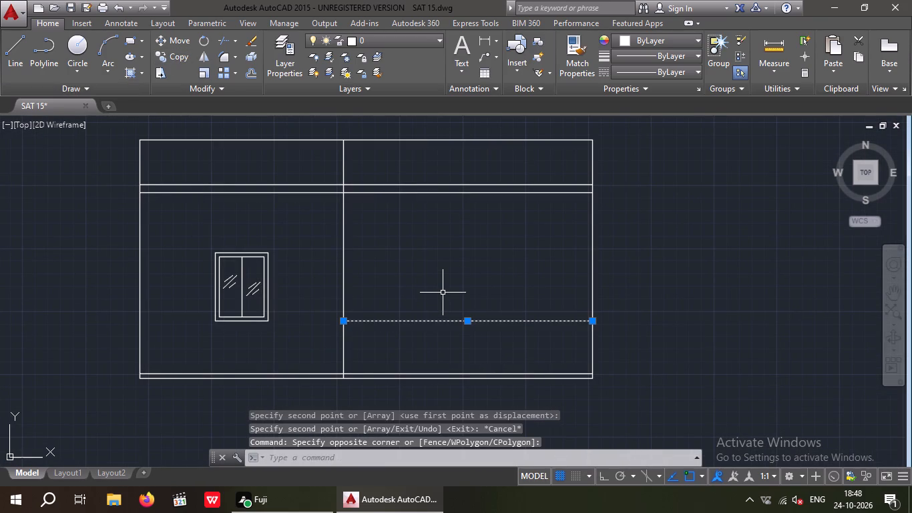
key(Delete)
key(Escape)
key(Escape)
key(Escape)
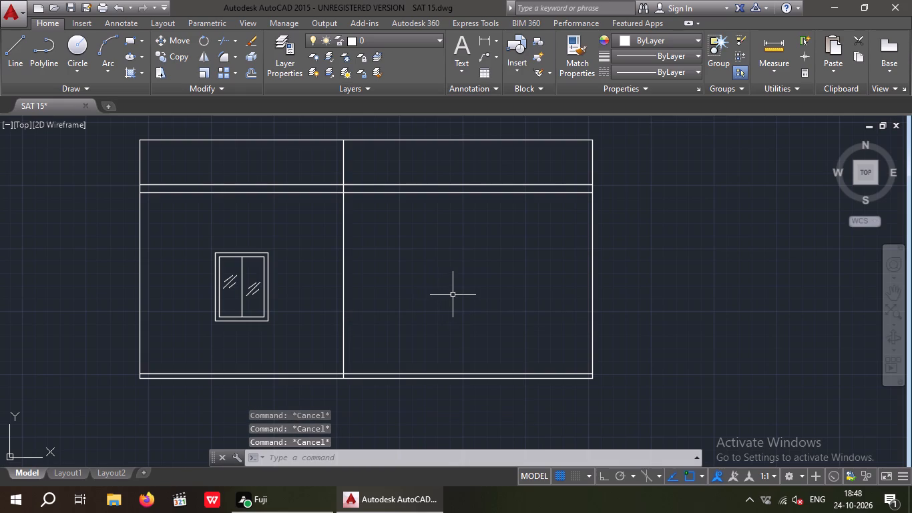
Offset the upper base line of the elevation 6' upward.
key(o)
key(Return)
key(6)
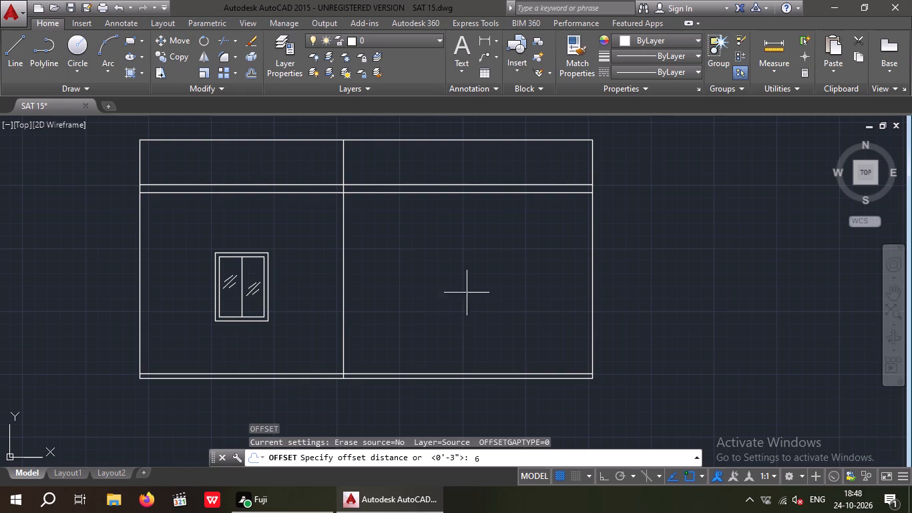
key(apostrophe)
key(Return)
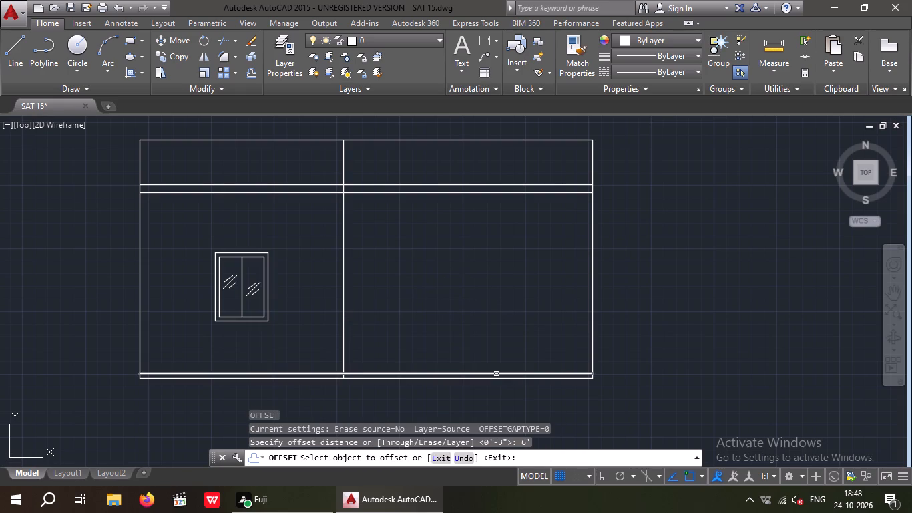
drag(496, 374, 495, 365)
click(487, 323)
key(Escape)
key(Escape)
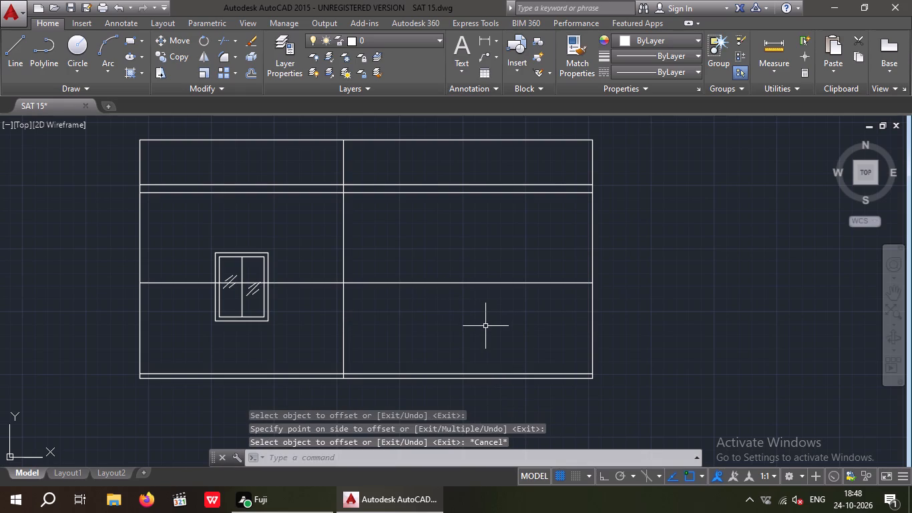
Trim the new horizontal line between the window and the middle wall line, and erase the remainder crossing the window.
key(t)
text(R)
key(space)
key(space)
click(314, 321)
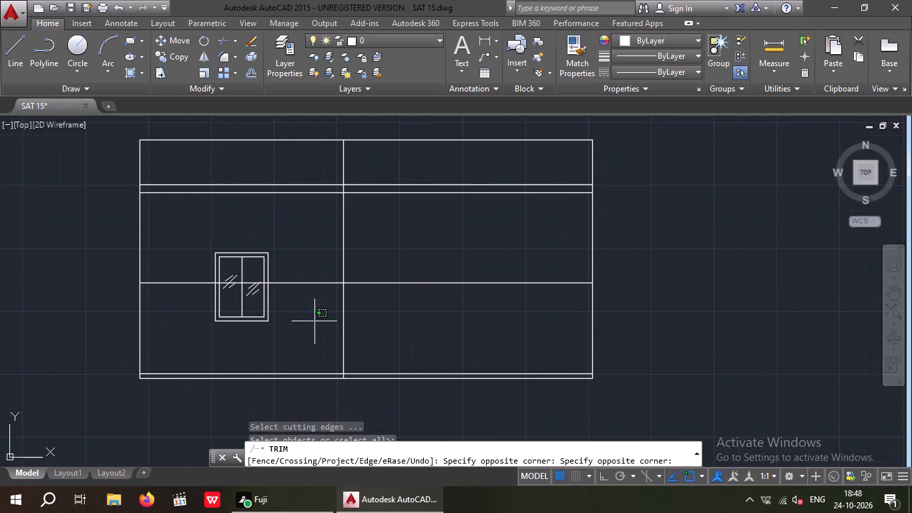
click(312, 254)
key(Escape)
drag(192, 319, 180, 309)
click(175, 271)
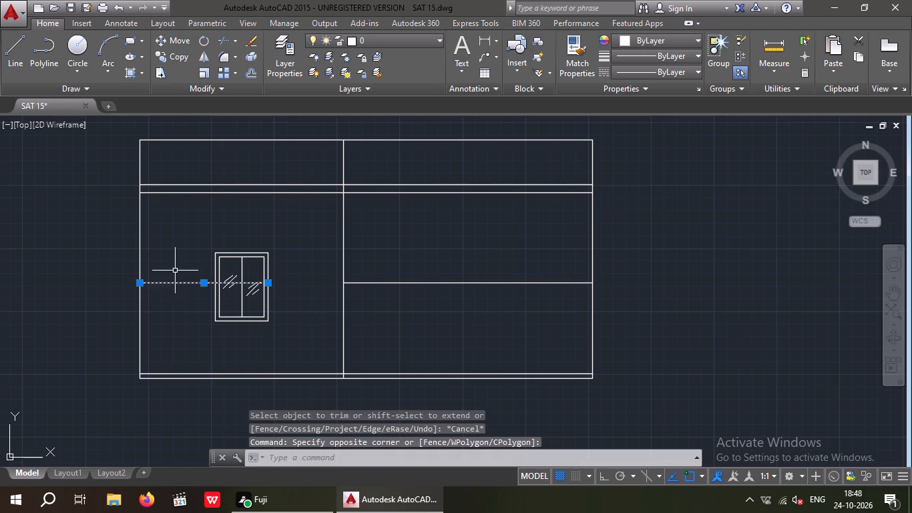
key(Delete)
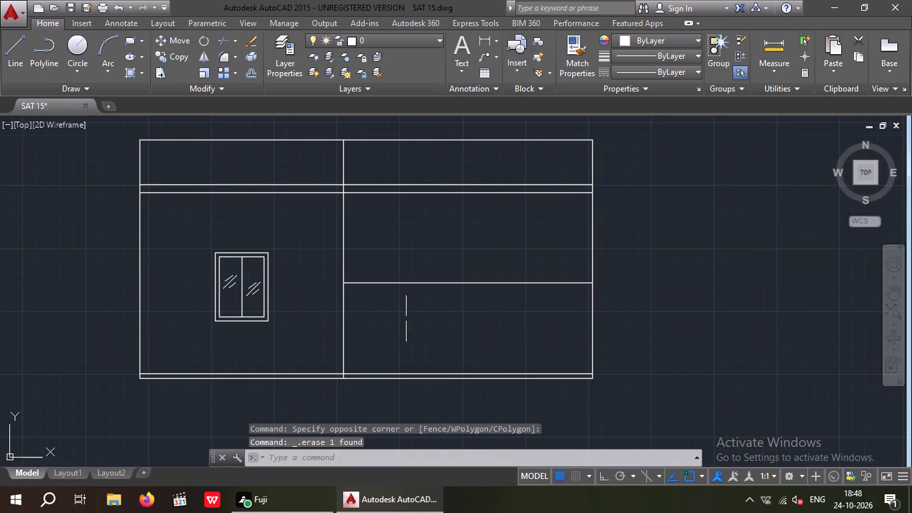
Offset the middle vertical wall line 6' to the right.
key(Escape)
key(o)
key(Return)
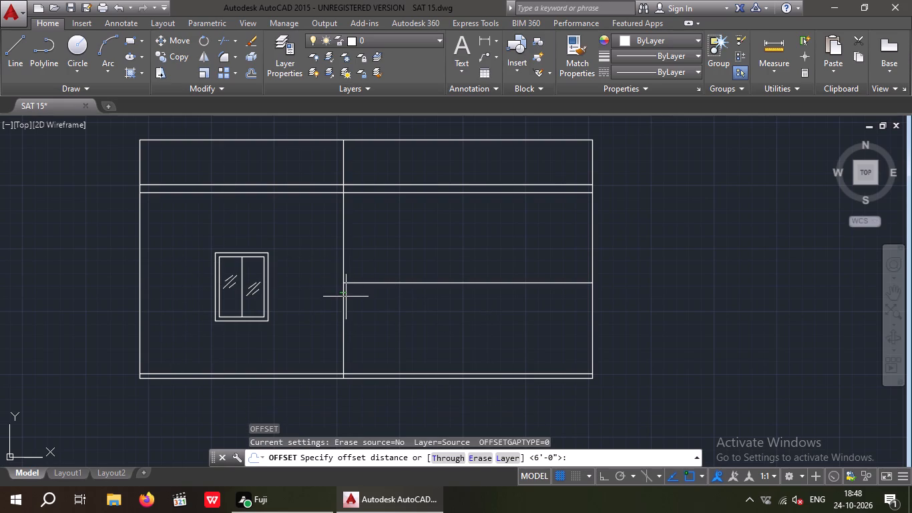
key(6)
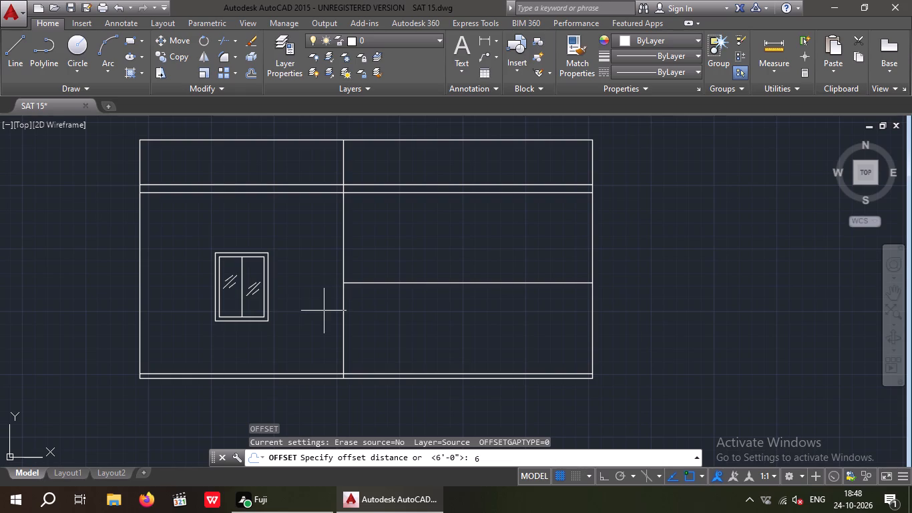
key(apostrophe)
key(Return)
drag(345, 314, 369, 320)
click(426, 316)
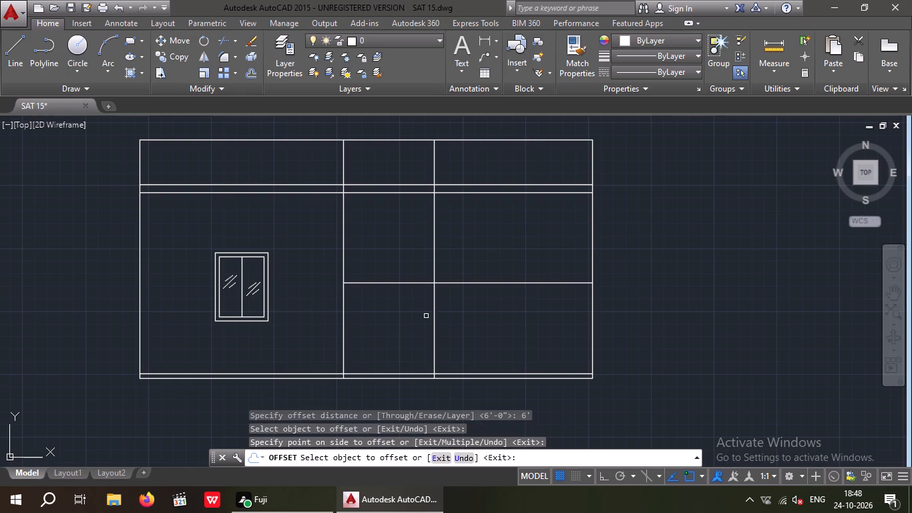
key(Escape)
key(Escape)
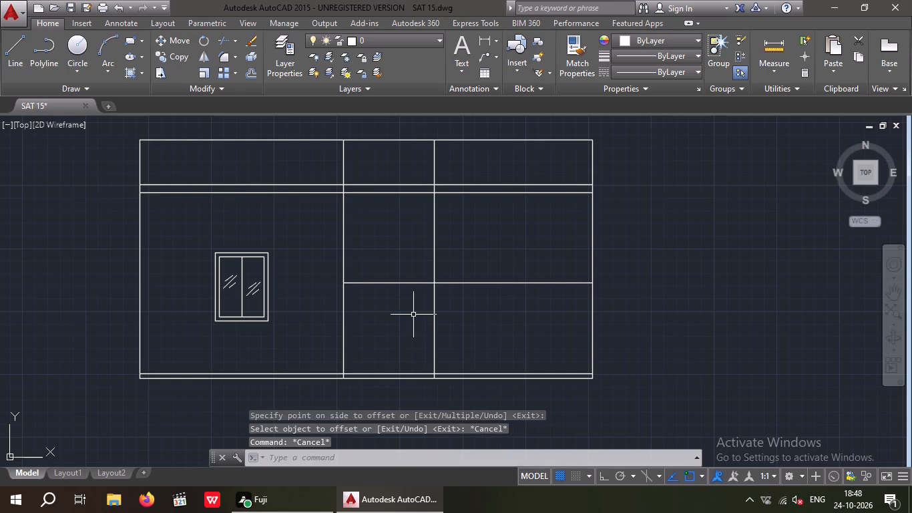
Trim the new vertical line between the horizontal line 6' above the base and the slab's underside.
key(t)
key(r)
key(space)
key(space)
drag(453, 225, 399, 275)
click(397, 275)
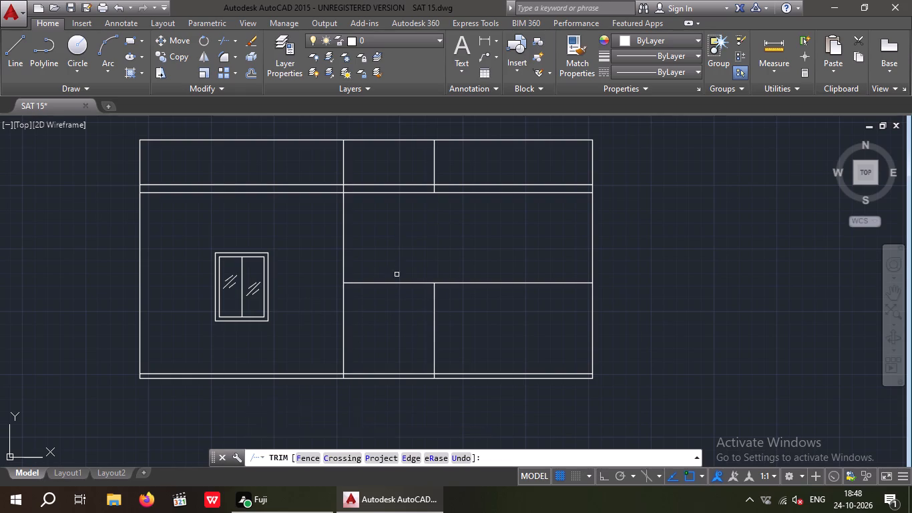
scroll(435, 162, up, 1)
key(Escape)
Erase the leftover upper piece of the new vertical line across the slab and parapet.
drag(429, 164, 386, 181)
click(385, 181)
click(436, 148)
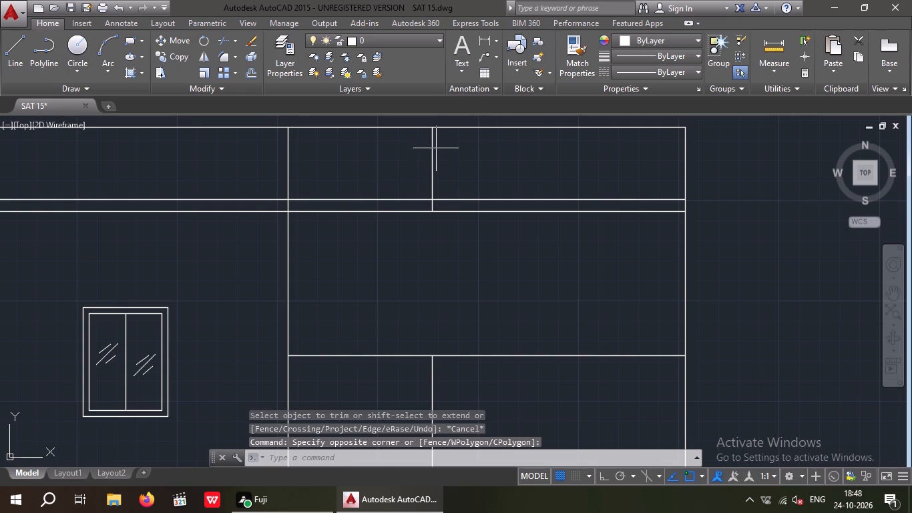
drag(451, 157, 401, 188)
click(399, 188)
drag(447, 165, 405, 184)
click(403, 184)
drag(449, 164, 414, 184)
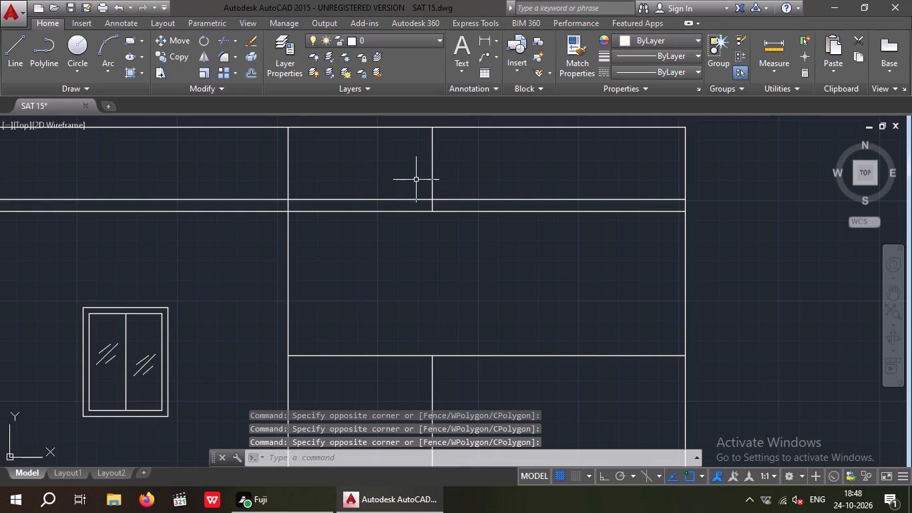
drag(451, 152, 400, 182)
click(400, 182)
key(Delete)
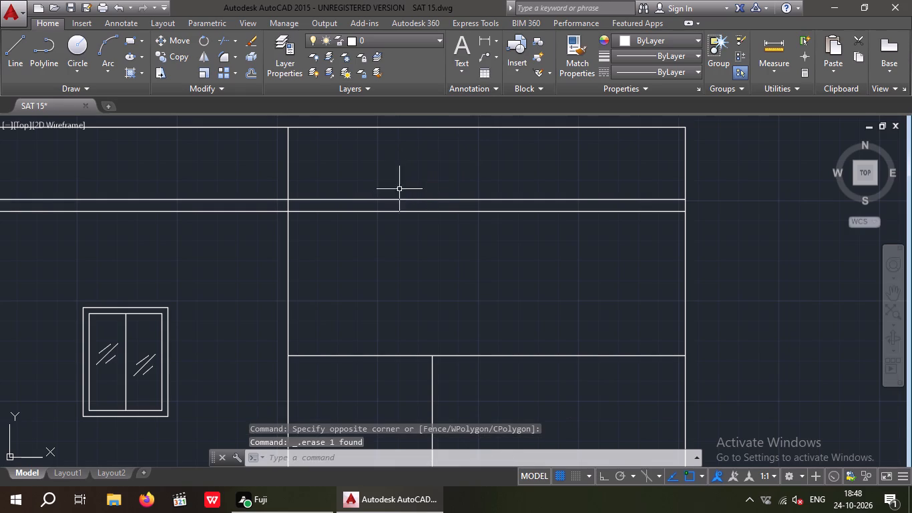
Offset the 6' square's right vertical line and its top horizontal line 5" inward.
scroll(403, 186, down, 2)
key(Escape)
key(Escape)
key(o)
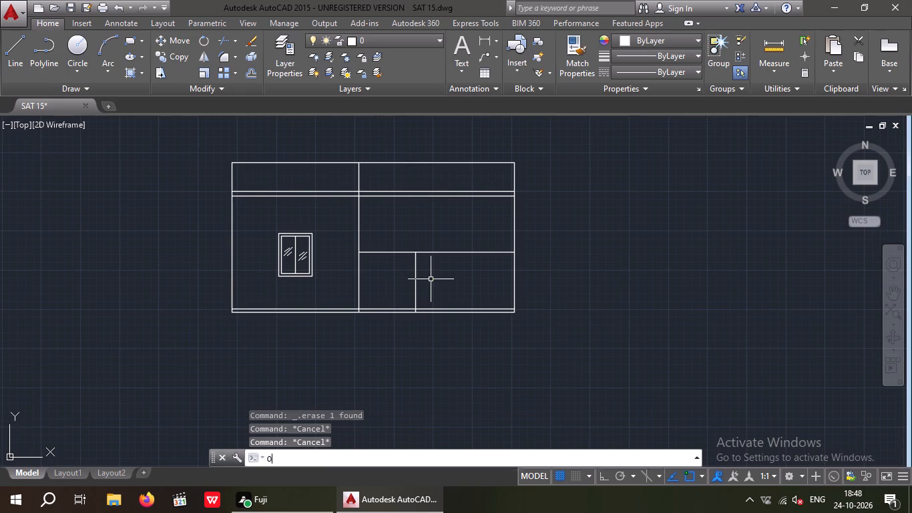
key(Return)
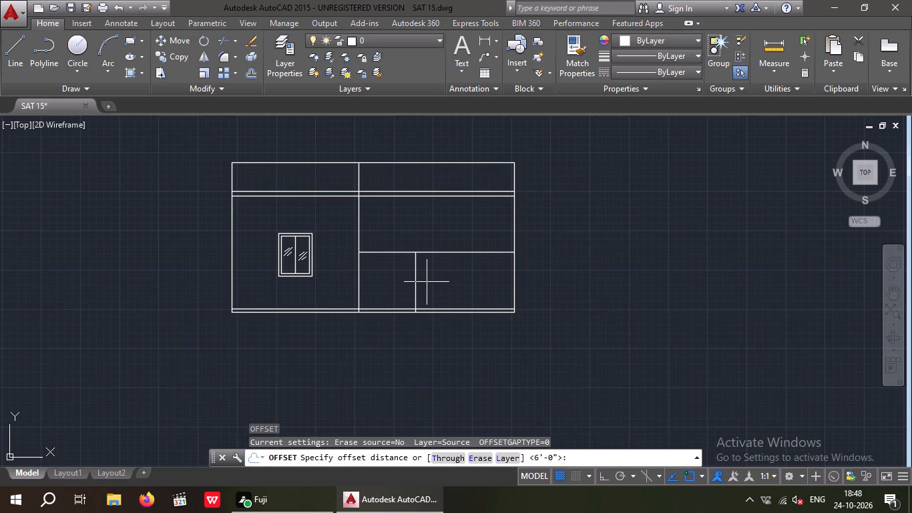
key(5)
key(shift+quotedbl)
key(Return)
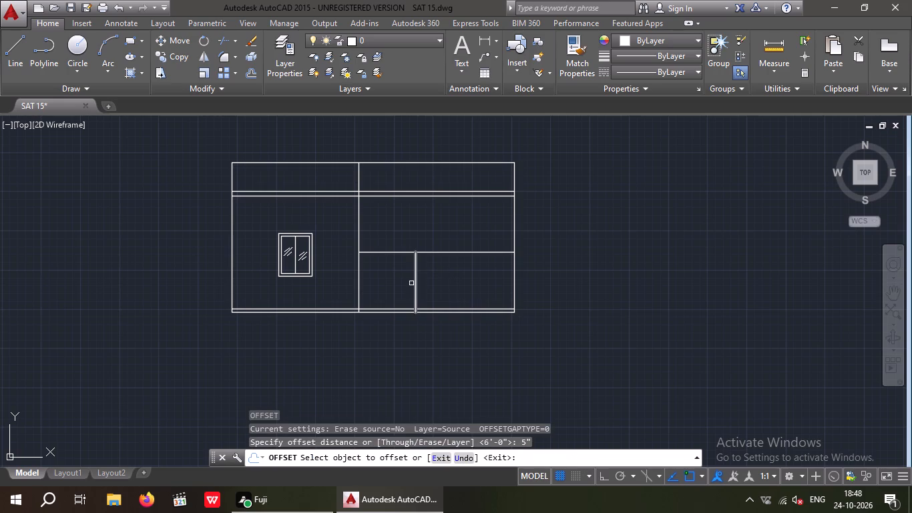
click(414, 282)
click(397, 286)
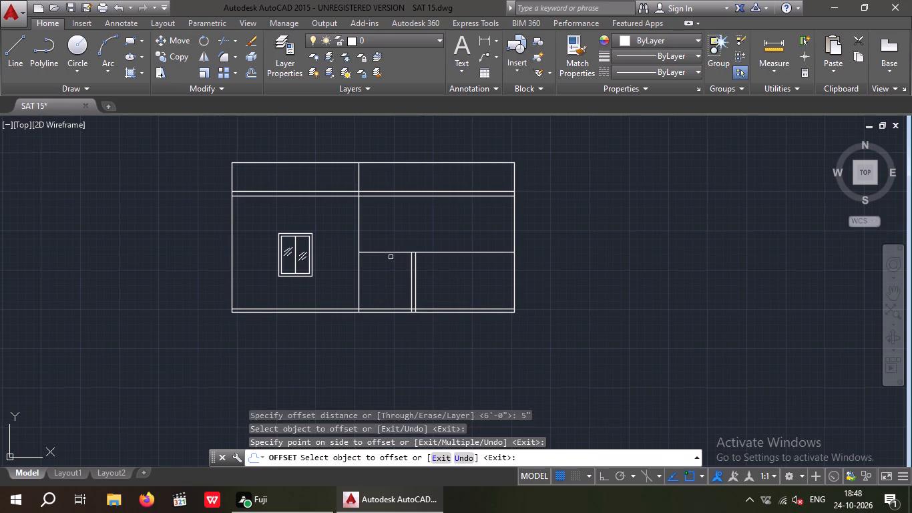
drag(391, 254, 394, 264)
click(394, 266)
Offset the middle wall line 5" to the right and the upper base line 5" upward inside the 6' square.
drag(360, 287, 362, 290)
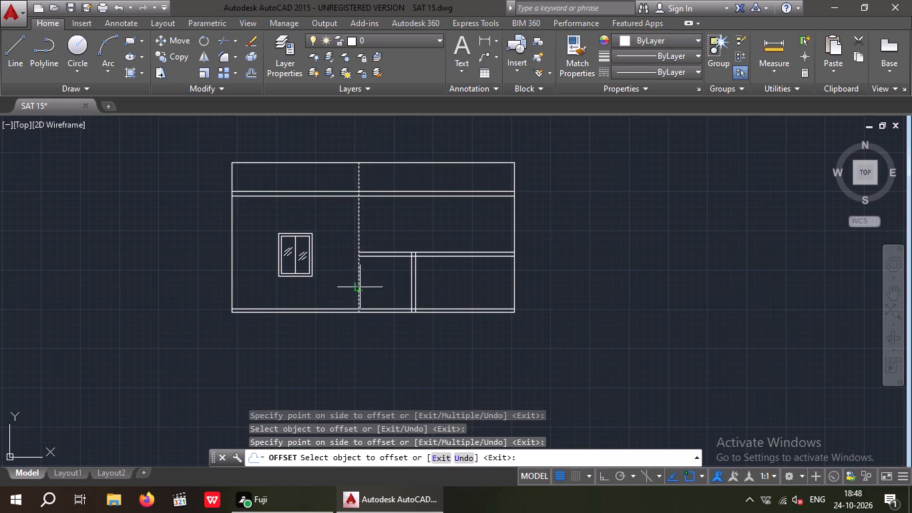
drag(362, 290, 381, 293)
click(383, 292)
drag(394, 309, 392, 301)
click(390, 291)
key(Escape)
key(Escape)
Trim the line 5" above the upper base line on both sides, keeping only the part at the 6' square.
scroll(336, 329, up, 1)
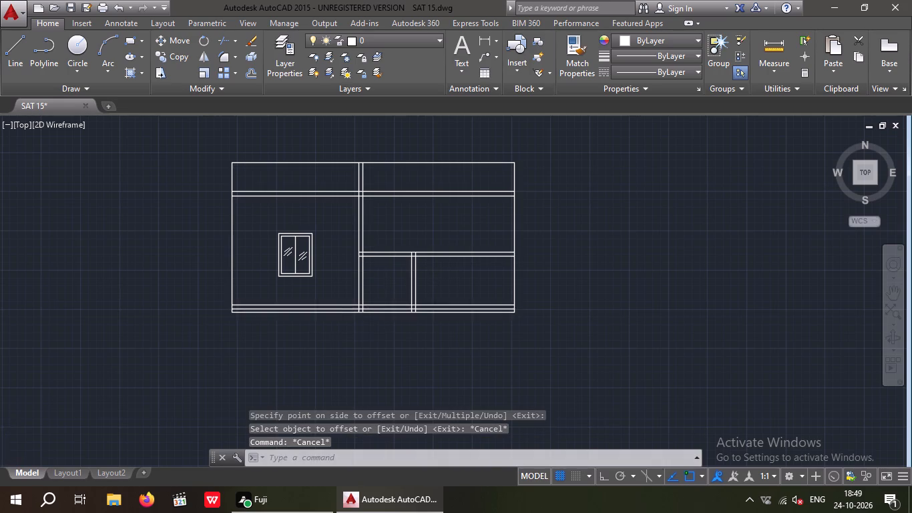
key(t)
key(r)
key(space)
key(space)
scroll(347, 292, up, 2)
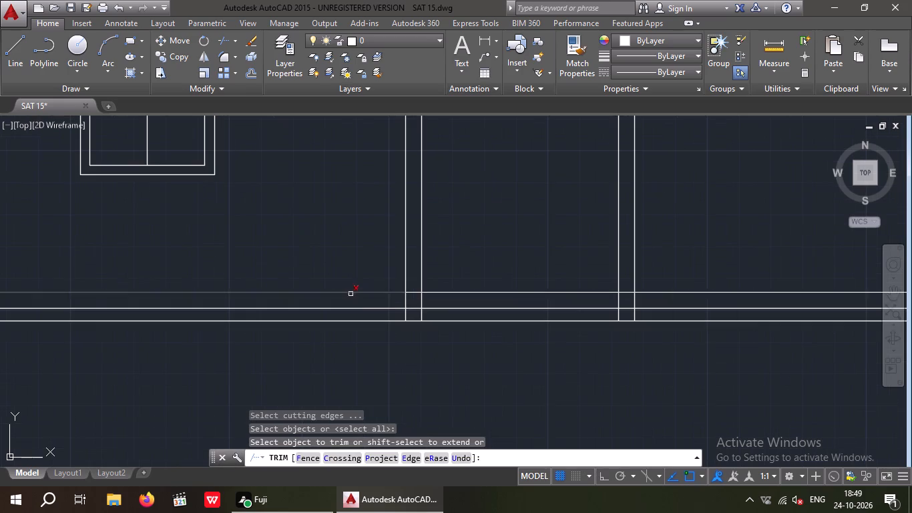
drag(361, 299, 345, 289)
click(334, 279)
scroll(337, 279, down, 3)
scroll(446, 280, up, 3)
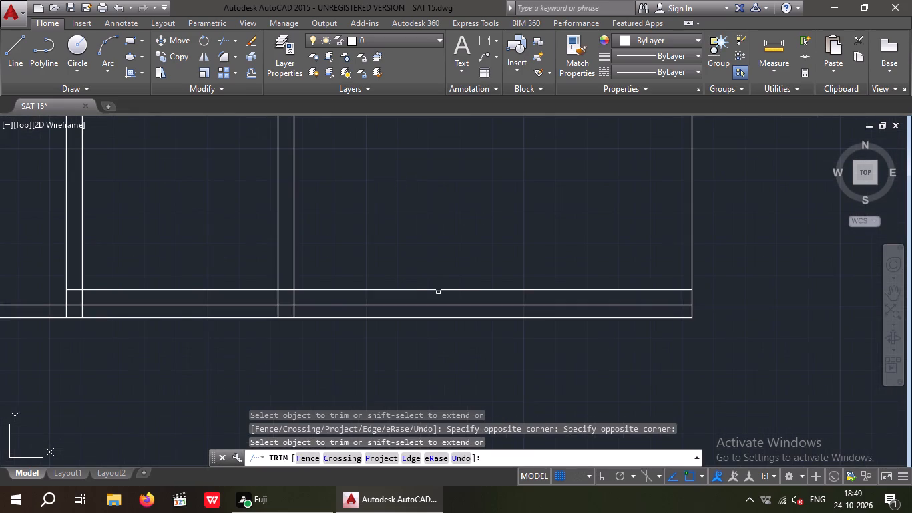
drag(438, 295, 420, 282)
click(411, 271)
scroll(414, 284, down, 2)
scroll(343, 292, up, 1)
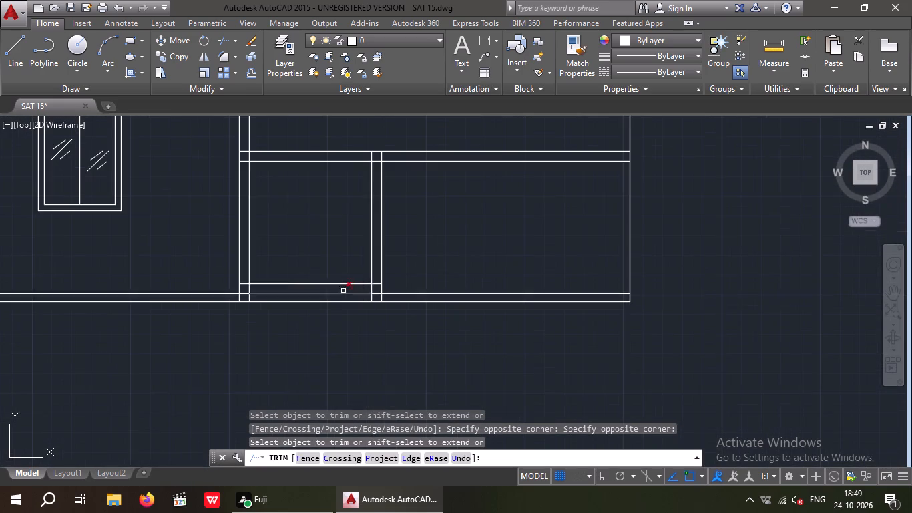
scroll(465, 216, down, 5)
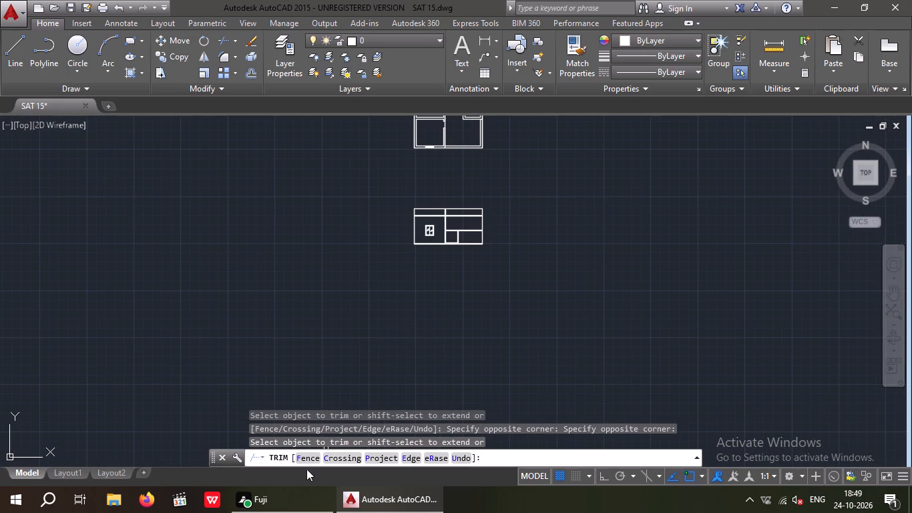
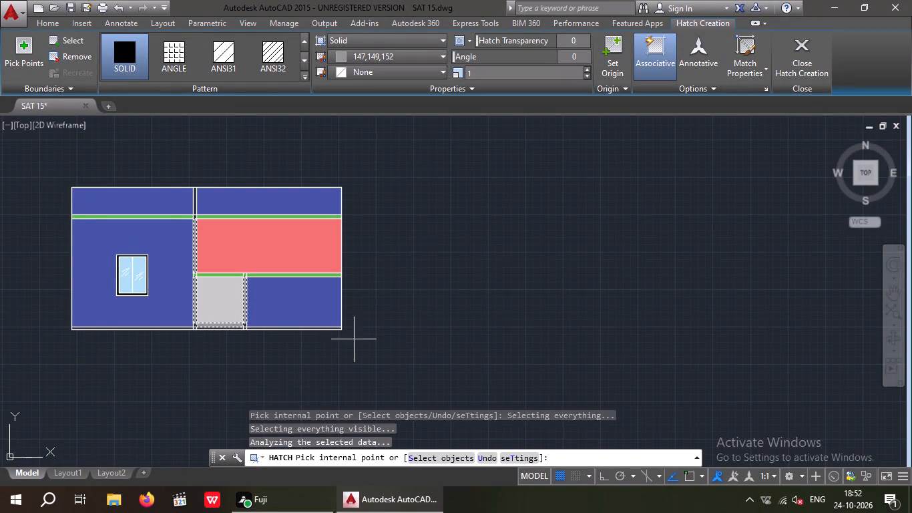
Erase the solid hatches from the upper right wall, lower right wall, 6' square, parapet and left wall.
middle_click(415, 333)
key(Escape)
key(Escape)
click(274, 256)
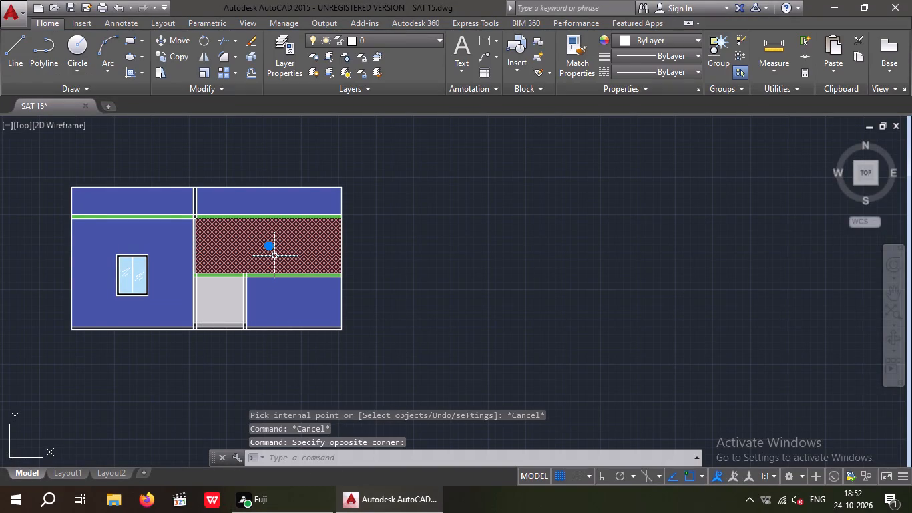
key(Delete)
click(286, 304)
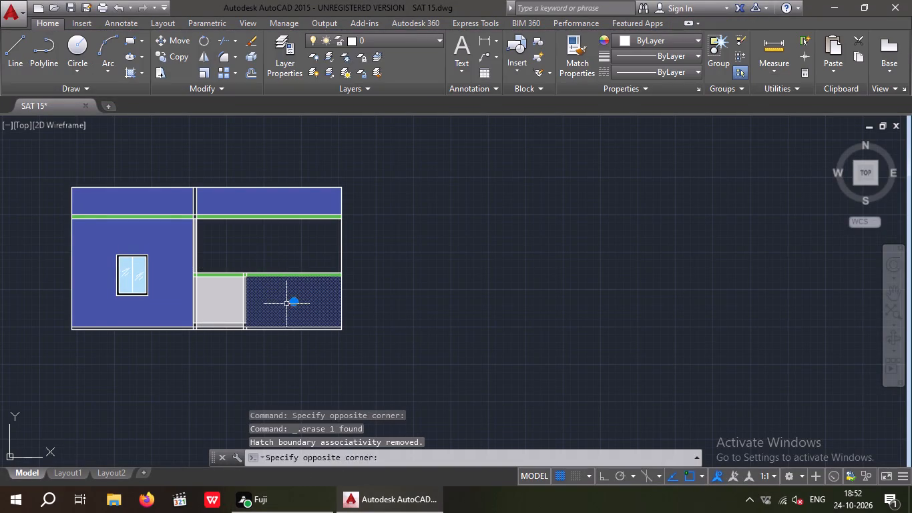
key(Delete)
click(223, 303)
key(Delete)
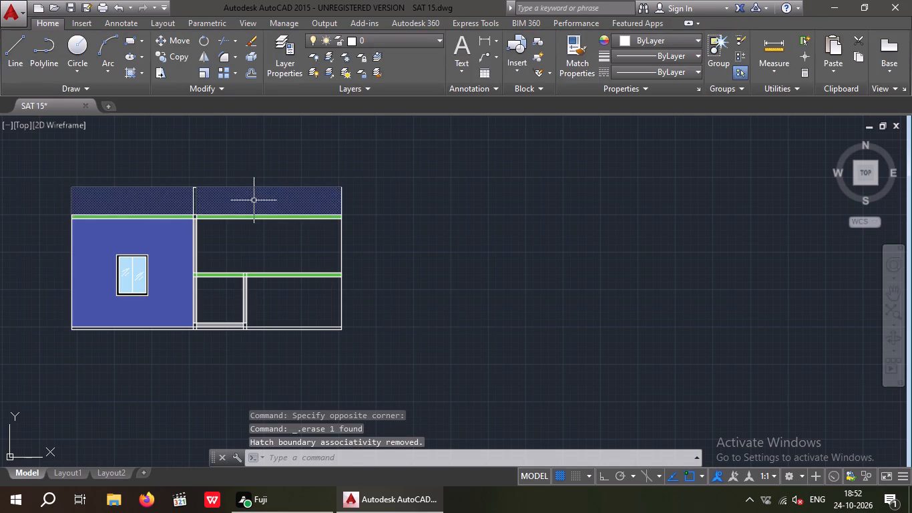
click(254, 200)
key(Delete)
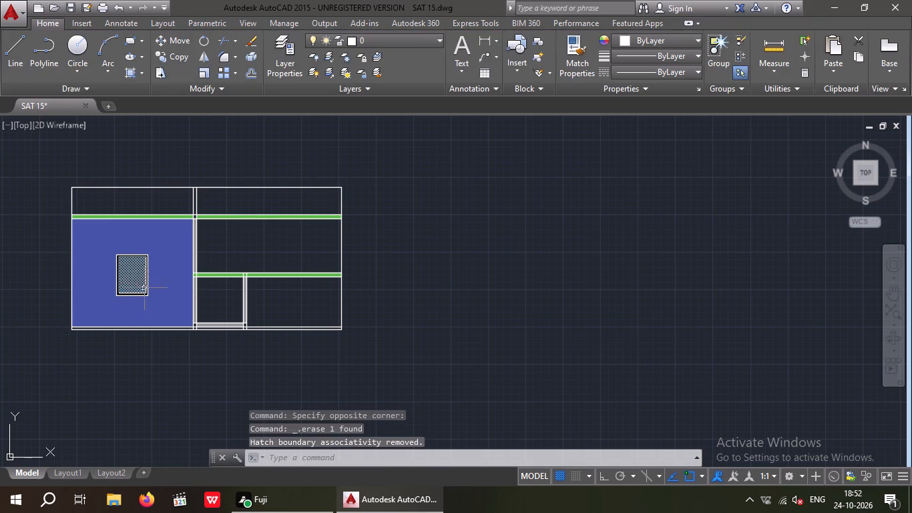
click(165, 291)
key(Delete)
middle_drag(190, 288, 192, 289)
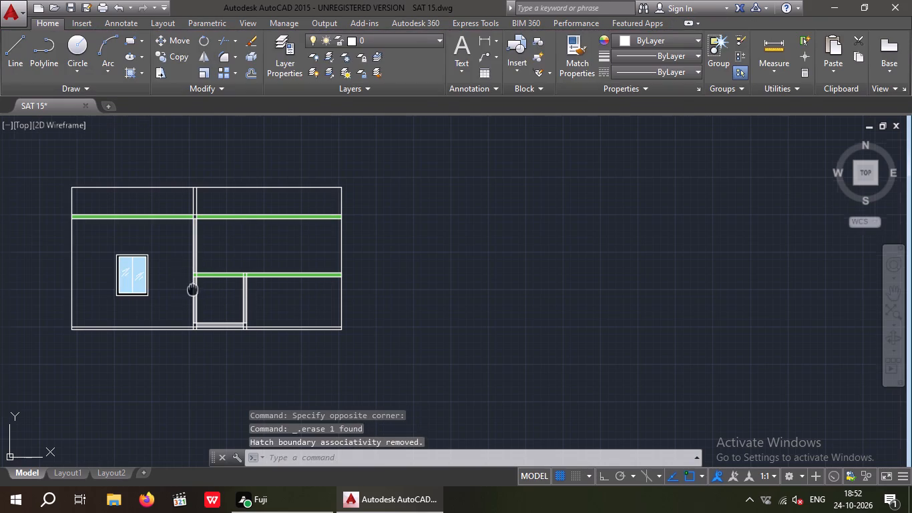
middle_drag(192, 289, 333, 294)
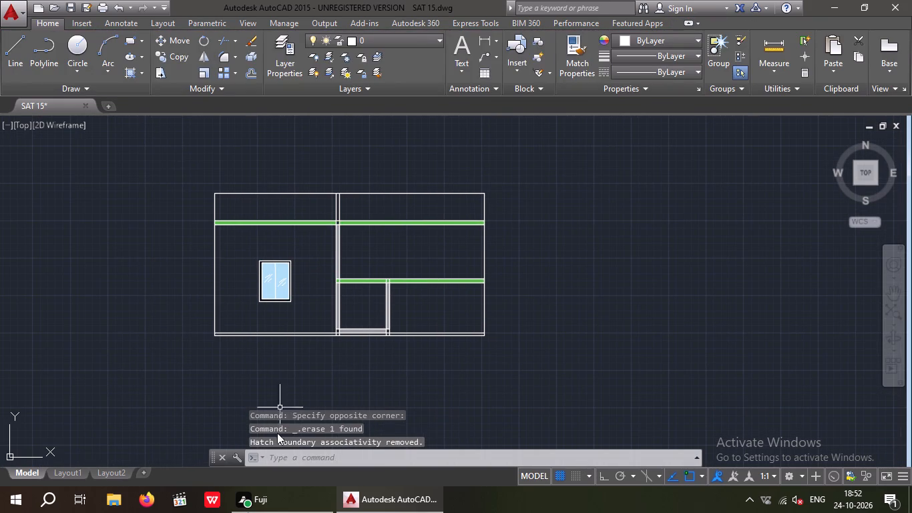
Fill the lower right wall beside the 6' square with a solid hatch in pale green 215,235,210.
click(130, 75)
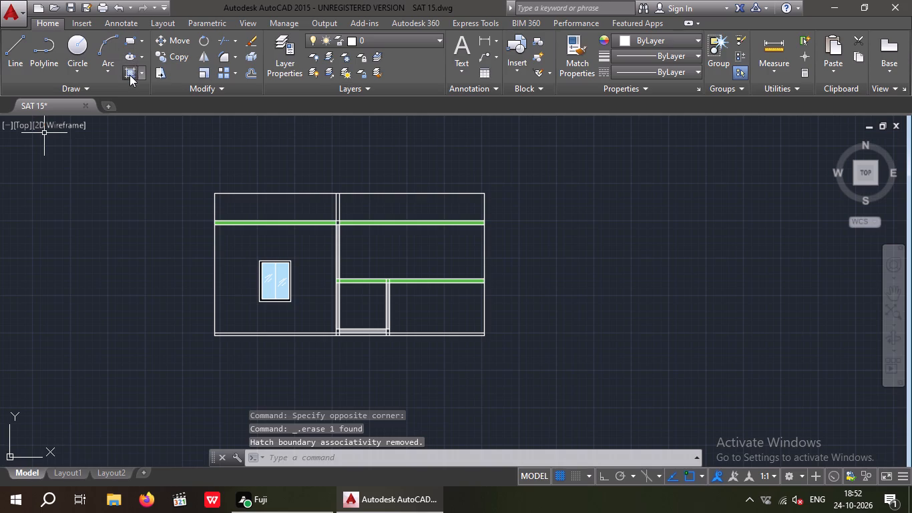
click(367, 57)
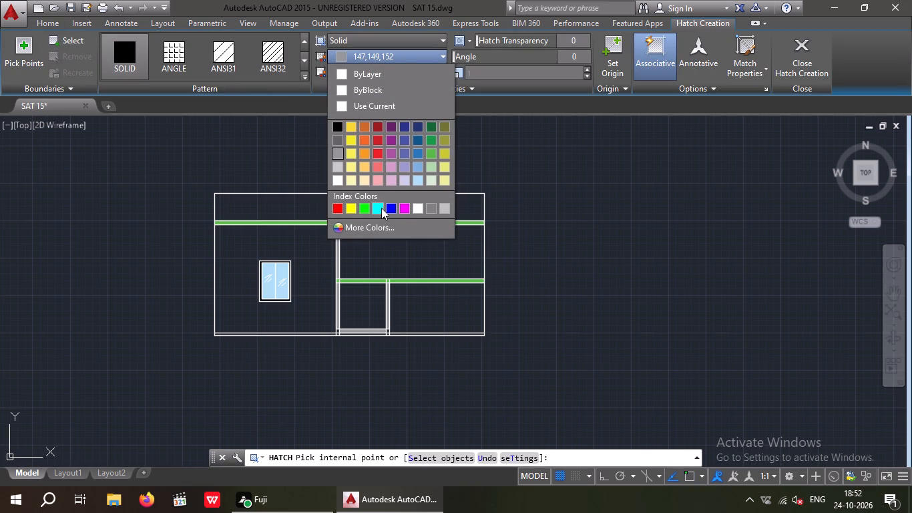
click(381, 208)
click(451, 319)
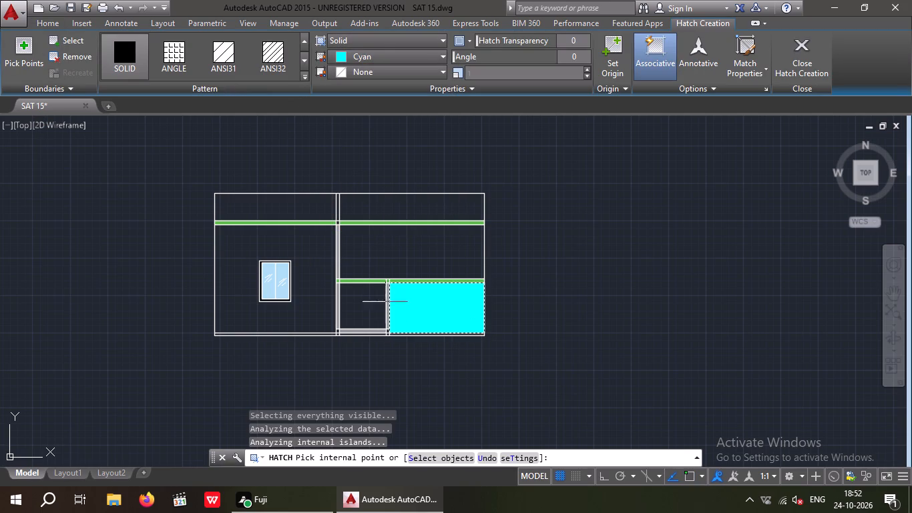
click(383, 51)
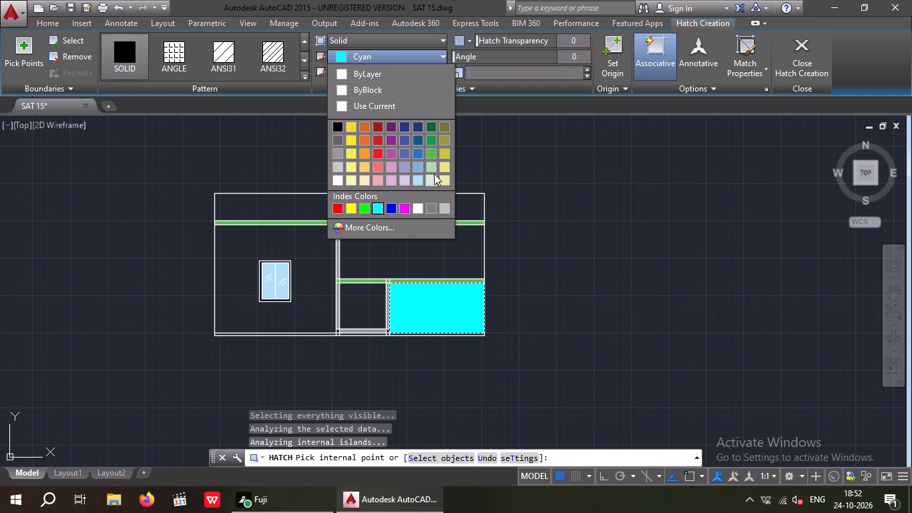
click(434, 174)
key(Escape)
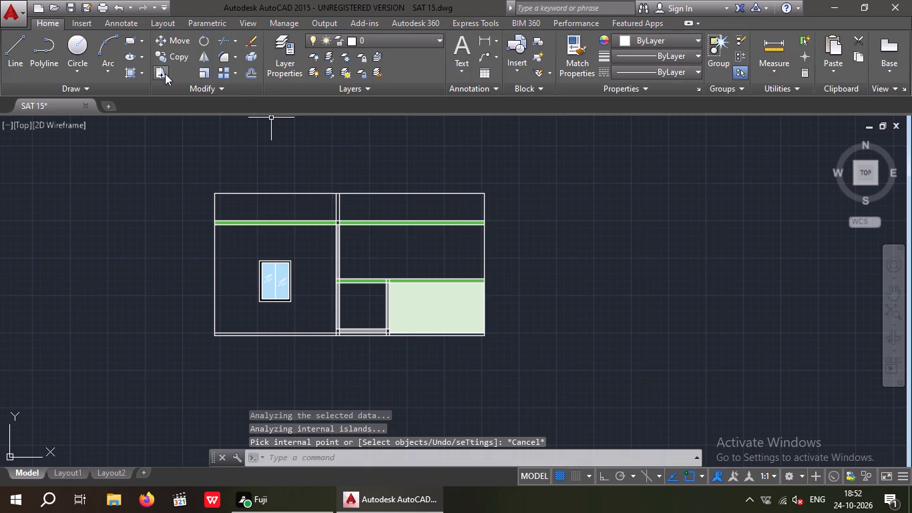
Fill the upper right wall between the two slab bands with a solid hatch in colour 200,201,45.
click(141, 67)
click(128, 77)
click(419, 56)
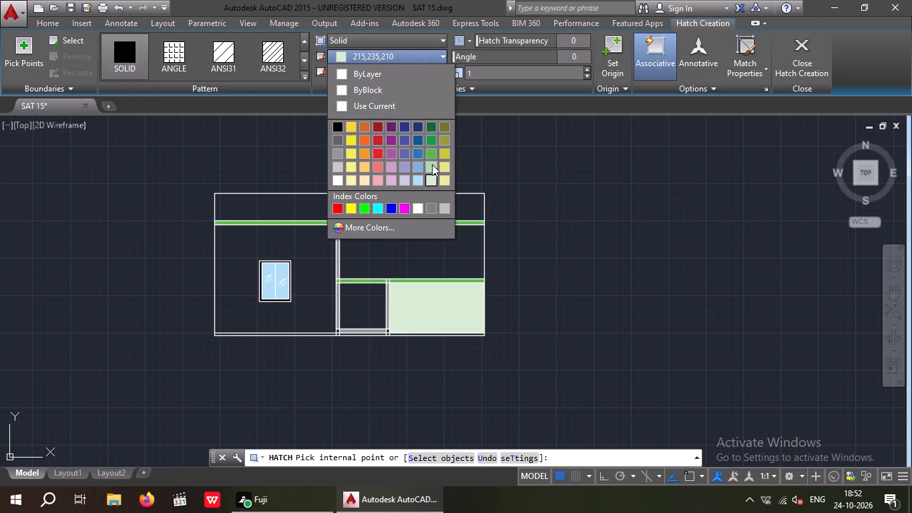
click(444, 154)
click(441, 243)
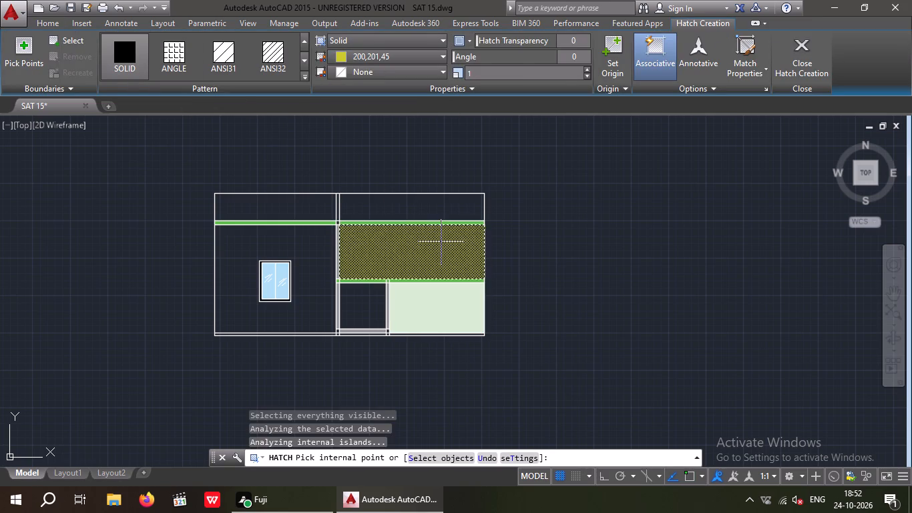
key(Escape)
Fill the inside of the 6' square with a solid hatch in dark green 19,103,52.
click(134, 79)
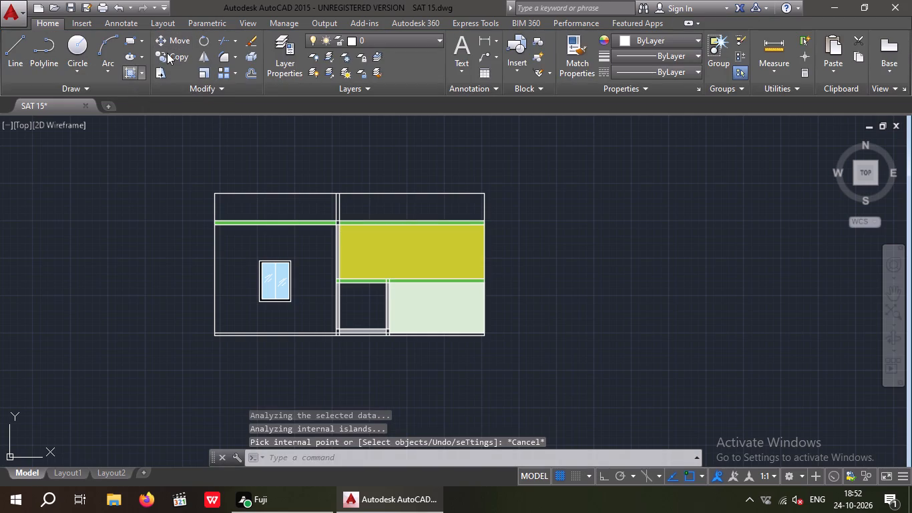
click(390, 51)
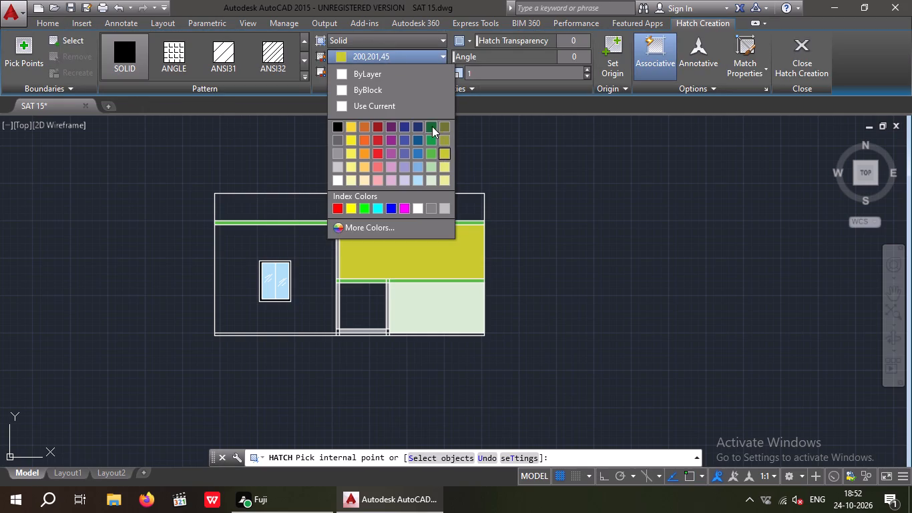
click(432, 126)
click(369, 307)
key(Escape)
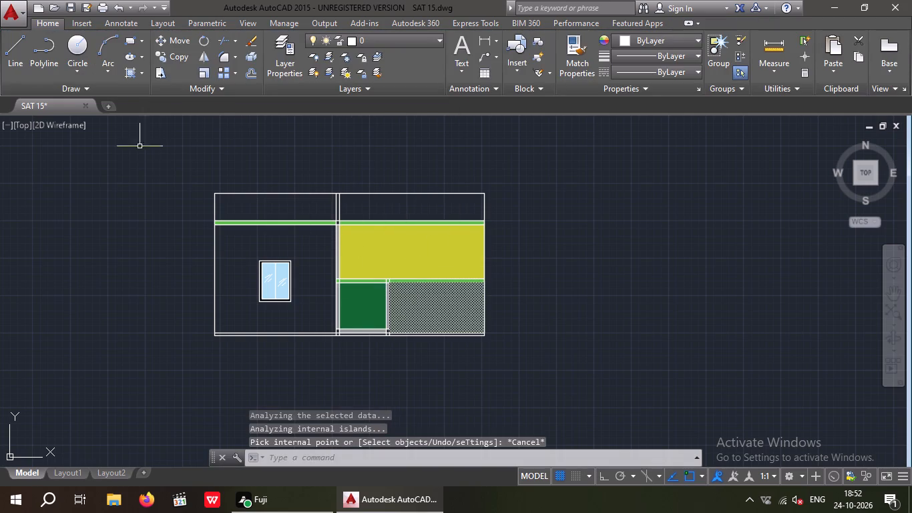
Fill the parapet on both sides of the middle strip with a solid hatch in orange 205,105,40.
click(136, 67)
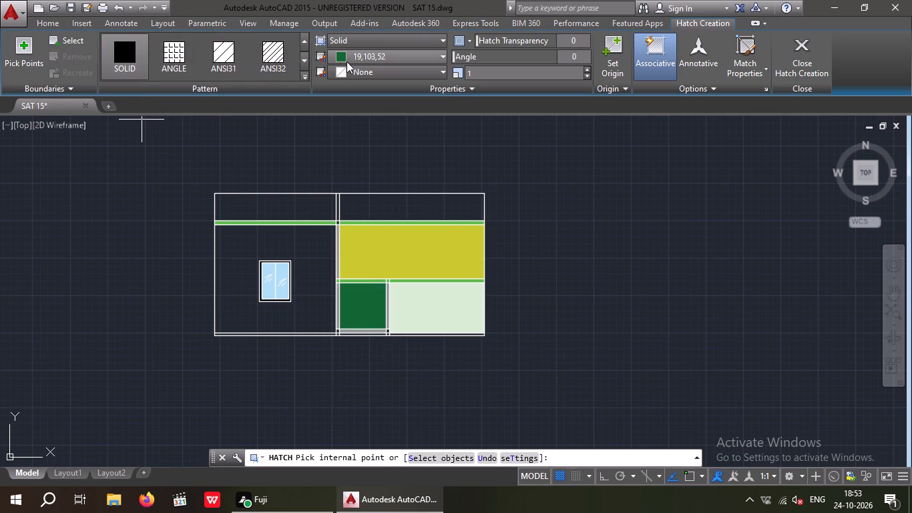
click(356, 53)
click(363, 127)
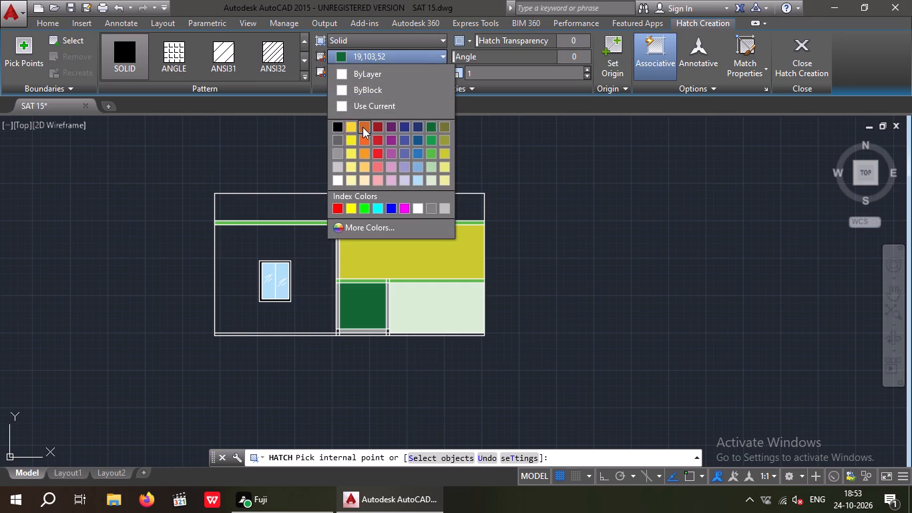
click(379, 206)
click(284, 204)
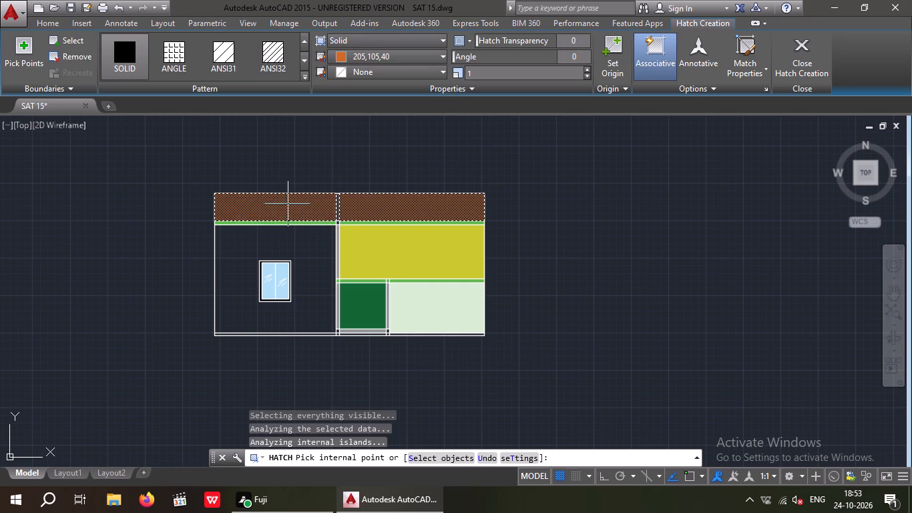
key(Escape)
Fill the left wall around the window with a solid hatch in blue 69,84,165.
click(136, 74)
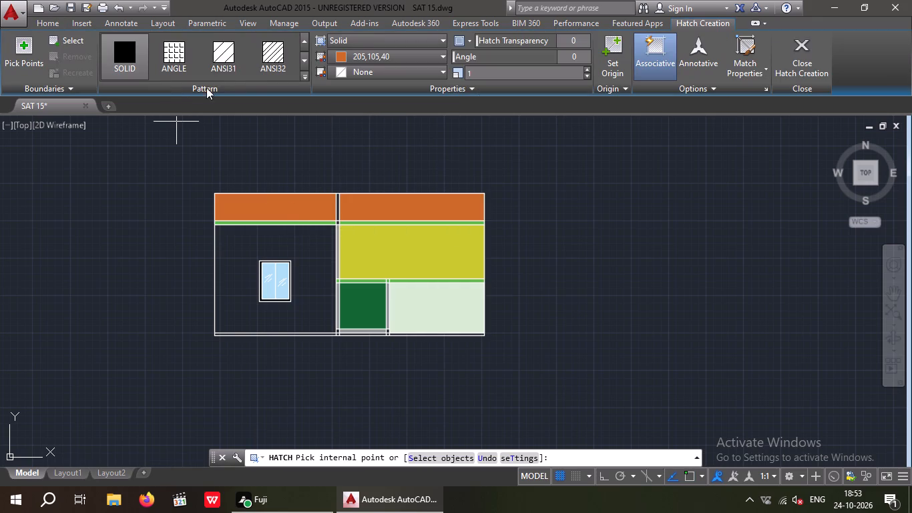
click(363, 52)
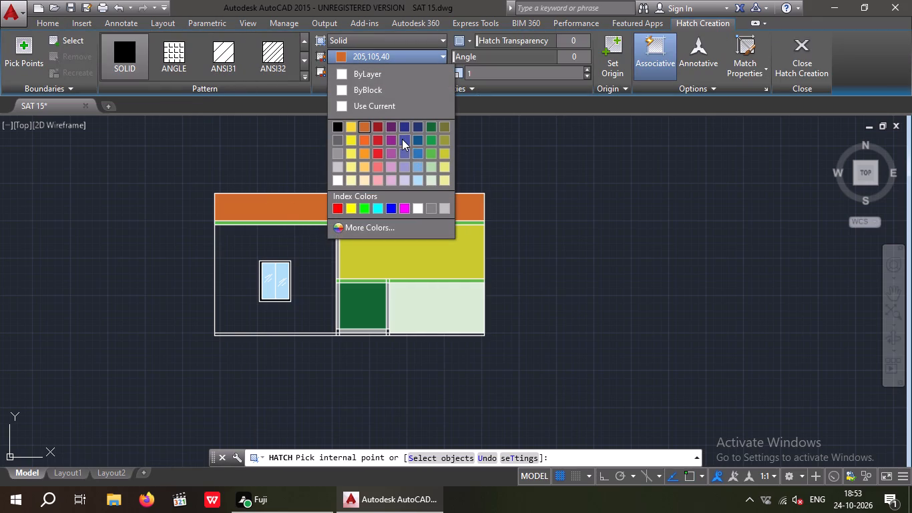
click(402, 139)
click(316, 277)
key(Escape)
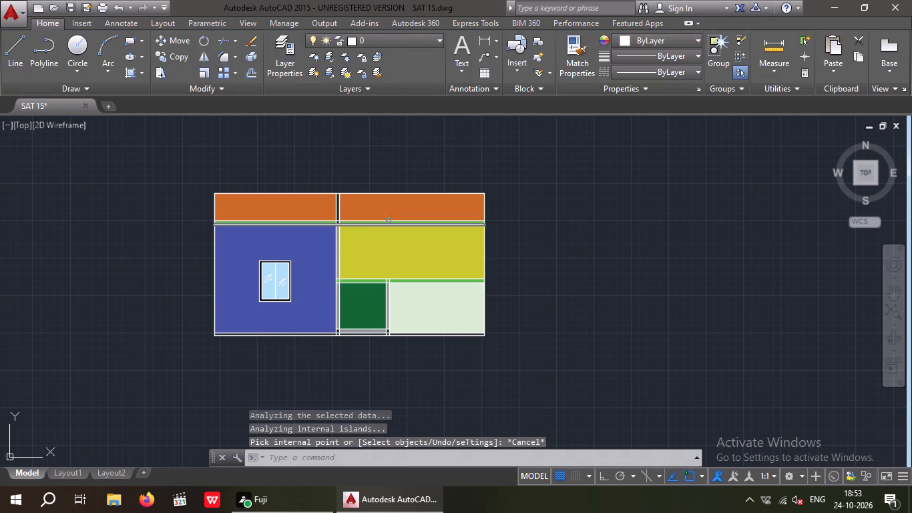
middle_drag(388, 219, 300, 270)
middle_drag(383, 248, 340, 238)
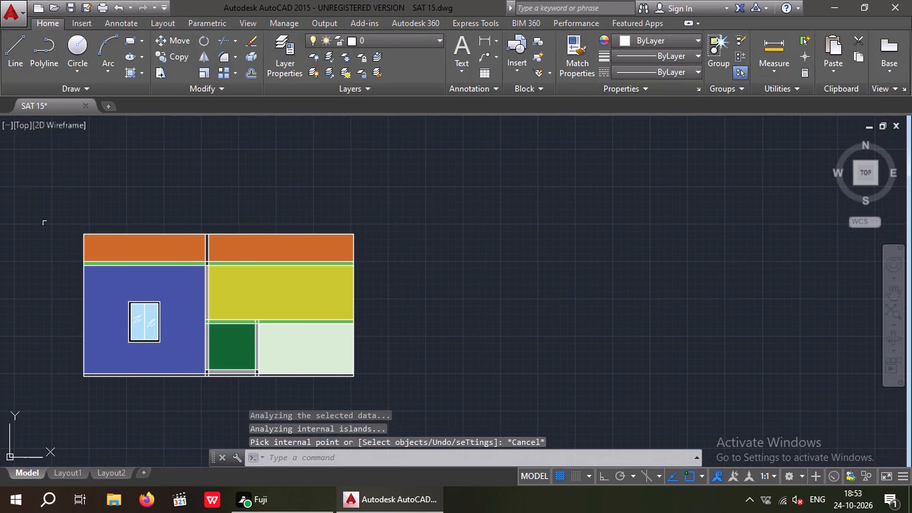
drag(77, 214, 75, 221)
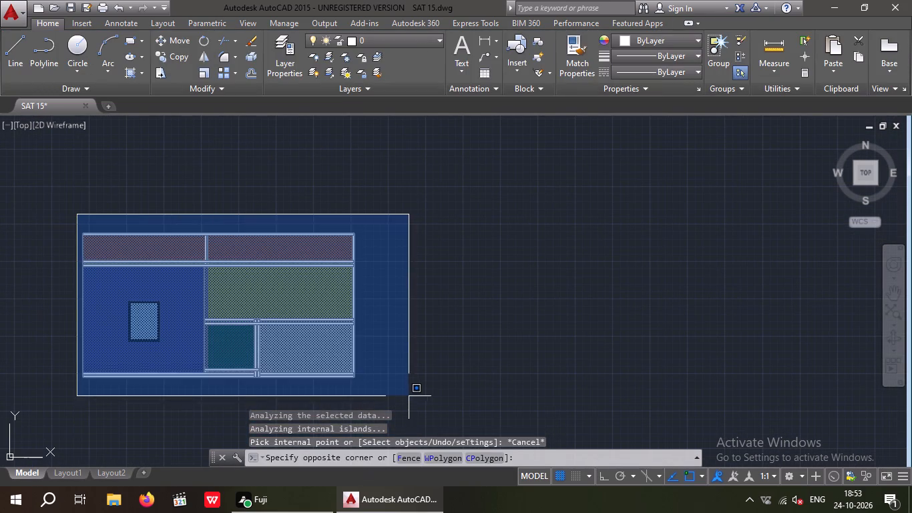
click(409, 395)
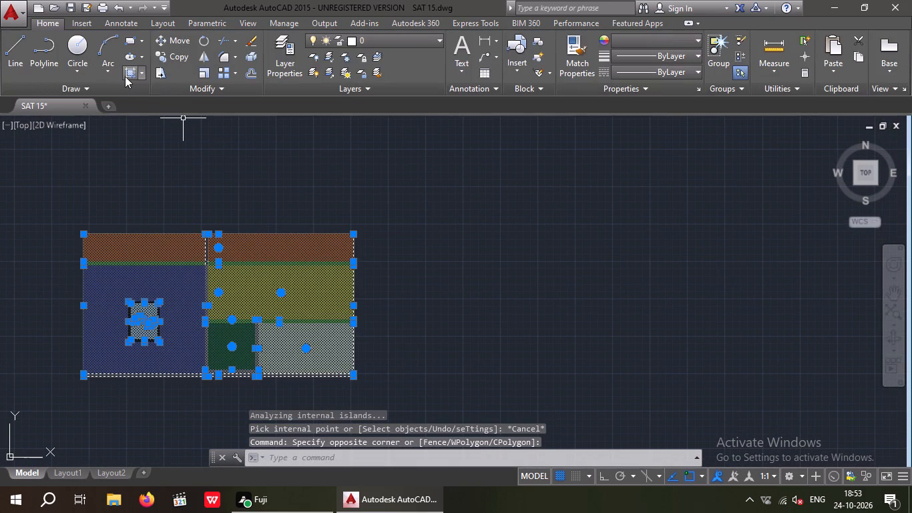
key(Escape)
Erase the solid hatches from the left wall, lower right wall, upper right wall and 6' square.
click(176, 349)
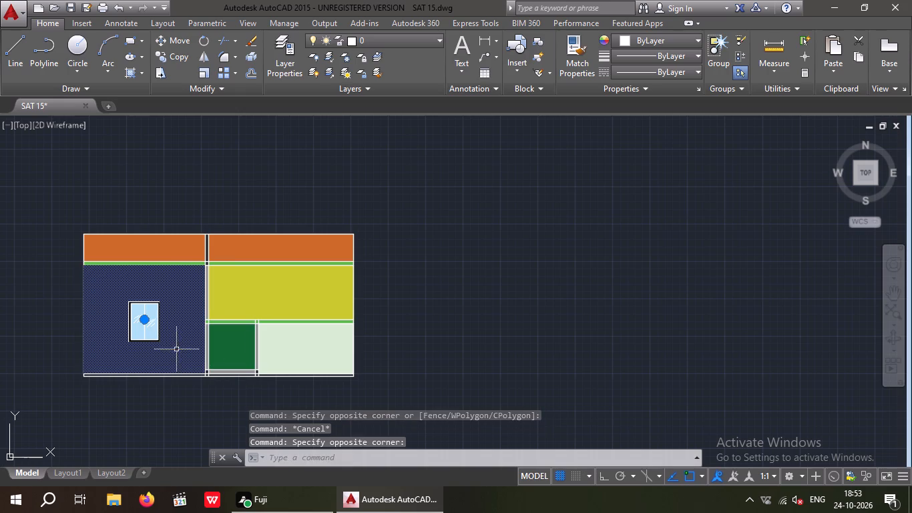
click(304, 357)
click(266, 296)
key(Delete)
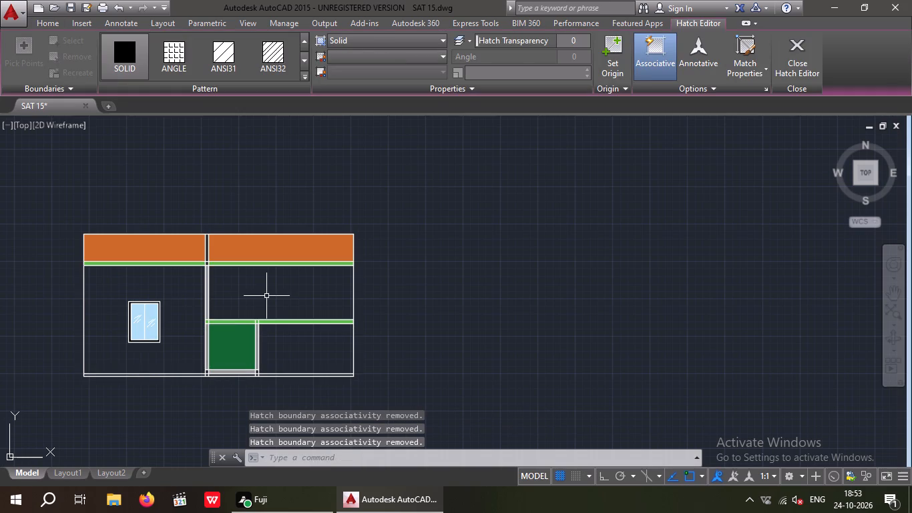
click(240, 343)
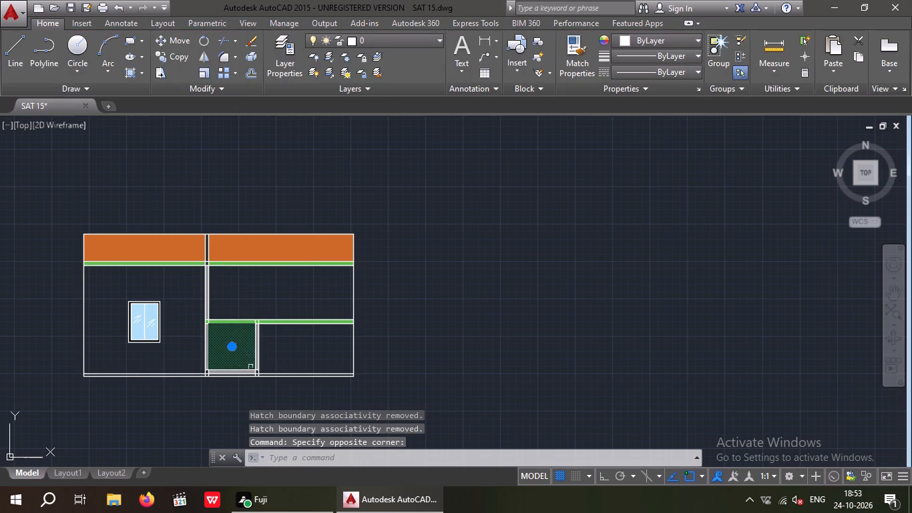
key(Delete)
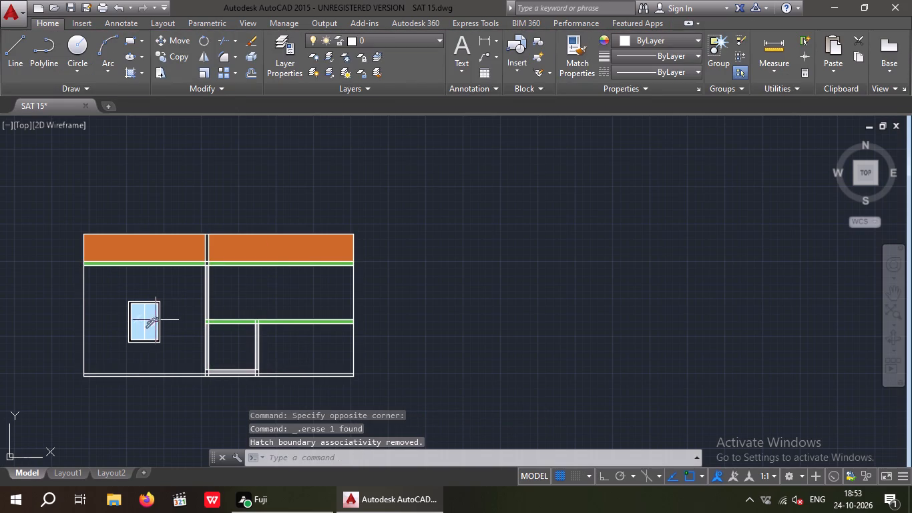
Erase the full-height vertical line just right of the middle wall line and the green hatch of the slab bands.
click(208, 308)
key(Delete)
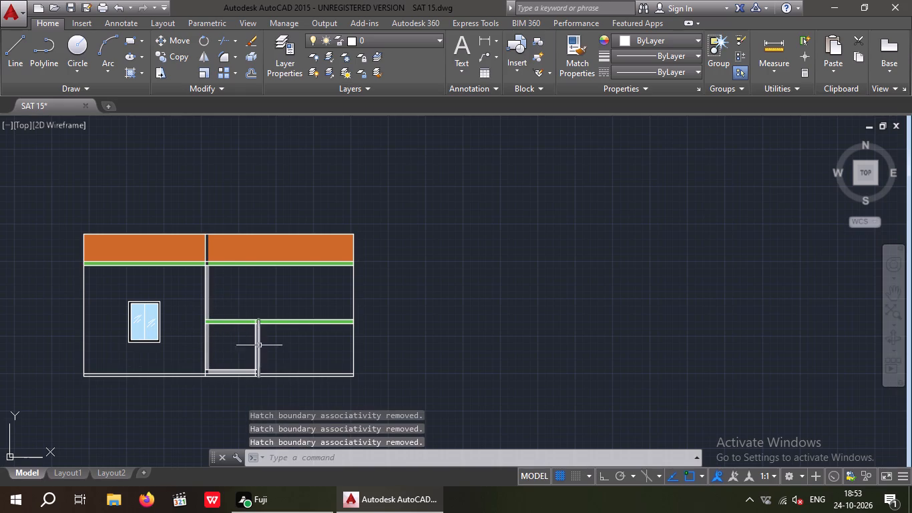
click(244, 264)
key(Delete)
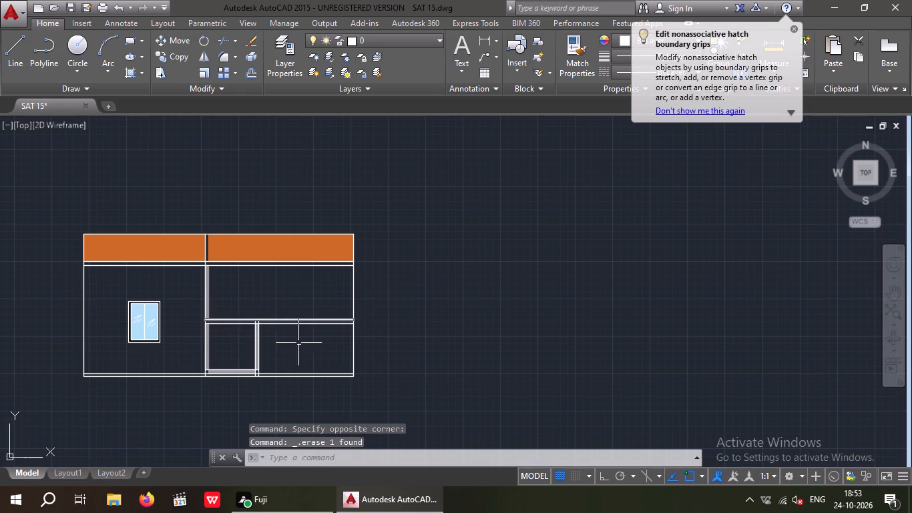
key(Escape)
key(Escape)
key(Escape)
key(Escape)
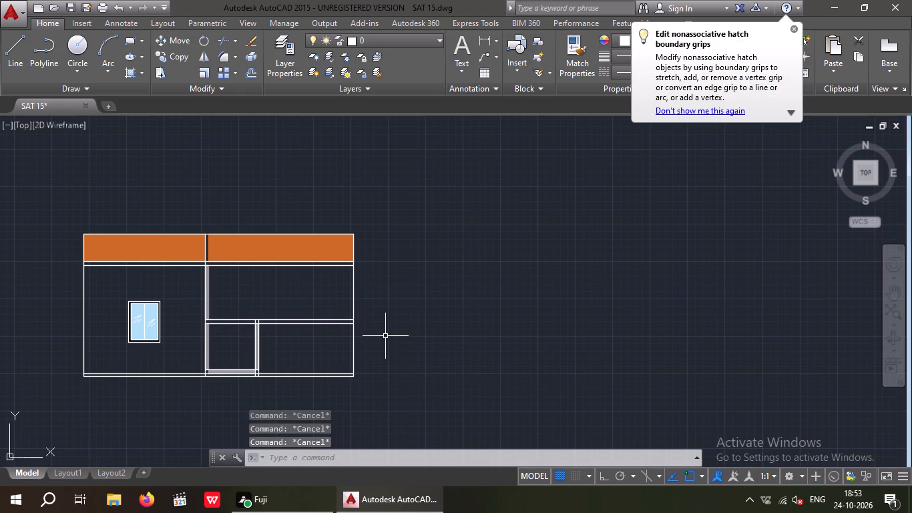
key(Escape)
key(Escape)
key(Escape)
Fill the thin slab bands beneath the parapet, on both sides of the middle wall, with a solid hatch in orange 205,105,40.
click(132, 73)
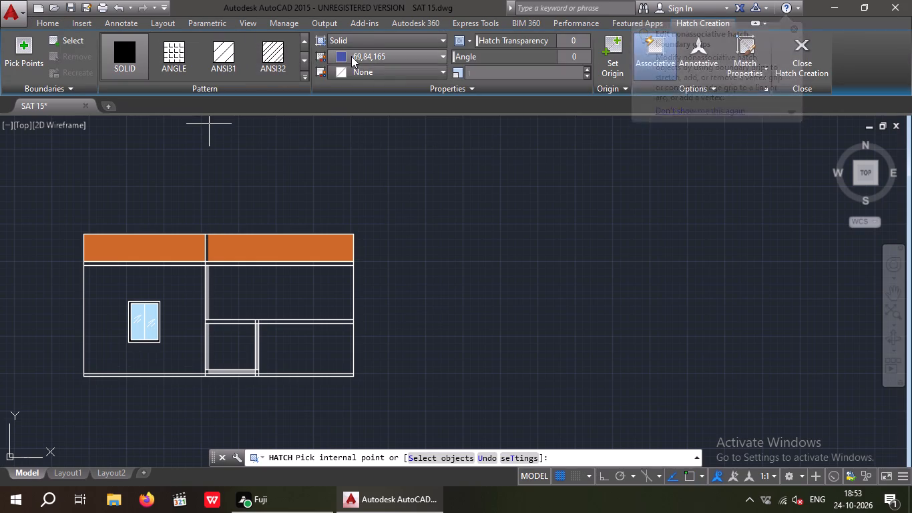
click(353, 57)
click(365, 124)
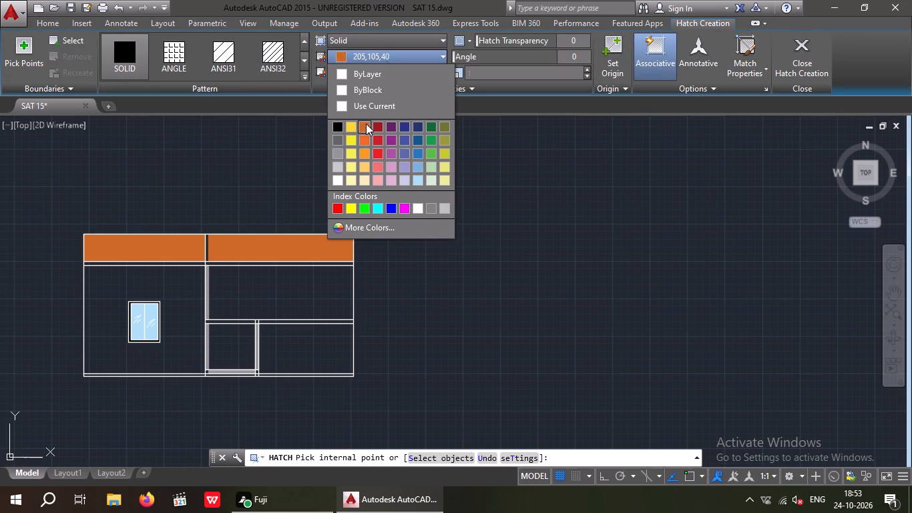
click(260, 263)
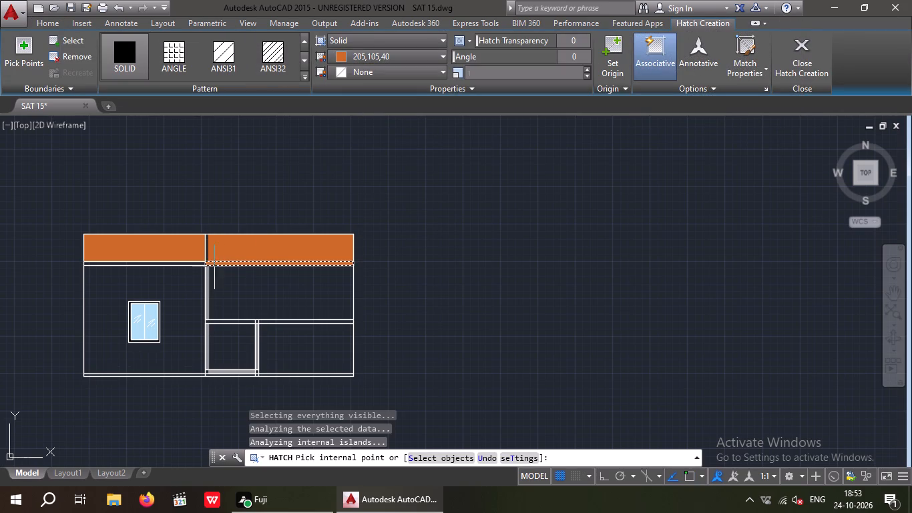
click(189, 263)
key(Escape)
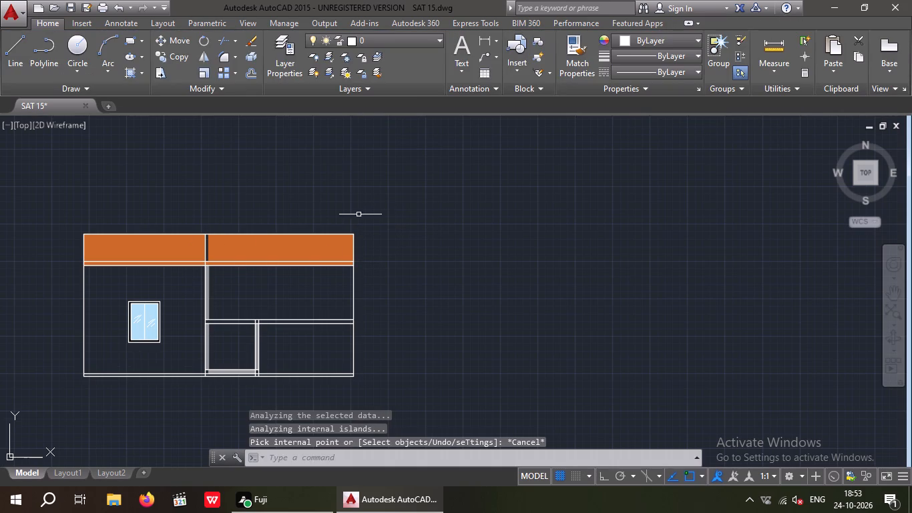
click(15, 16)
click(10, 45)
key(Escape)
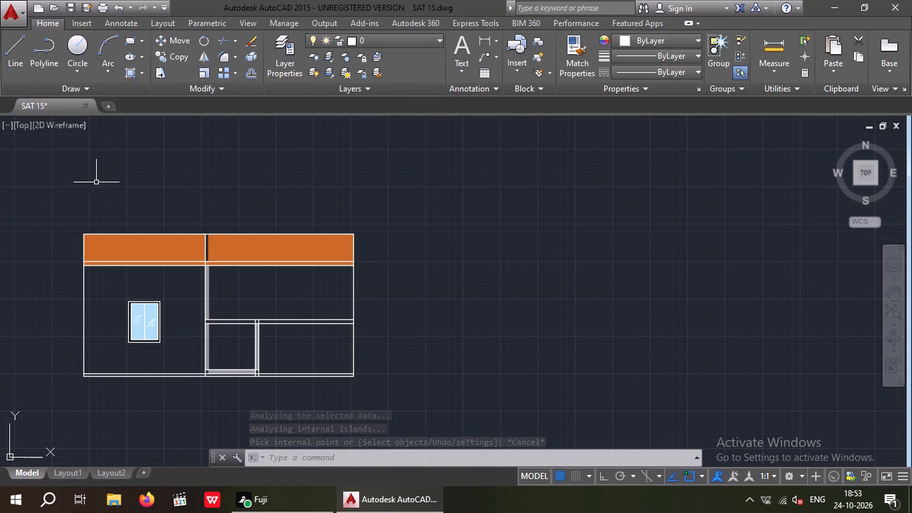
Draw a line from the middle wall at the lower slab's top edge across the window to the left wall's outer edge.
click(9, 52)
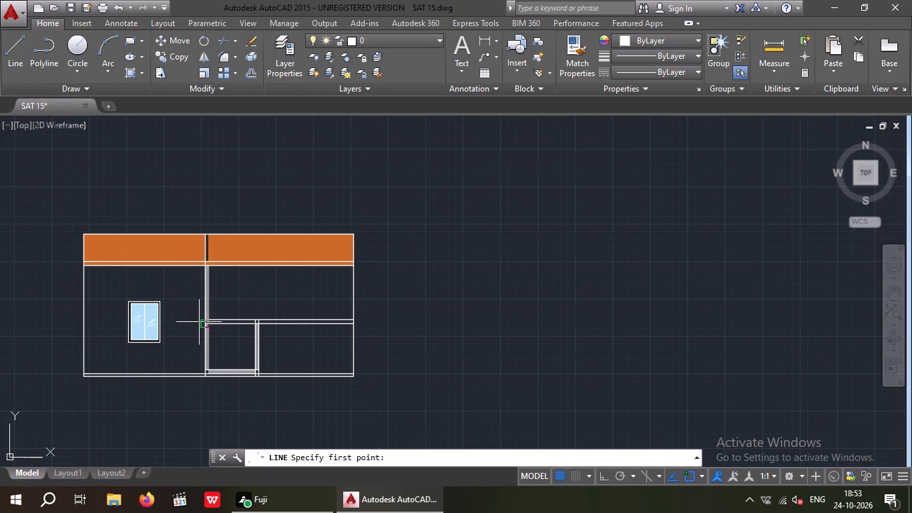
scroll(196, 325, up, 3)
drag(228, 307, 218, 309)
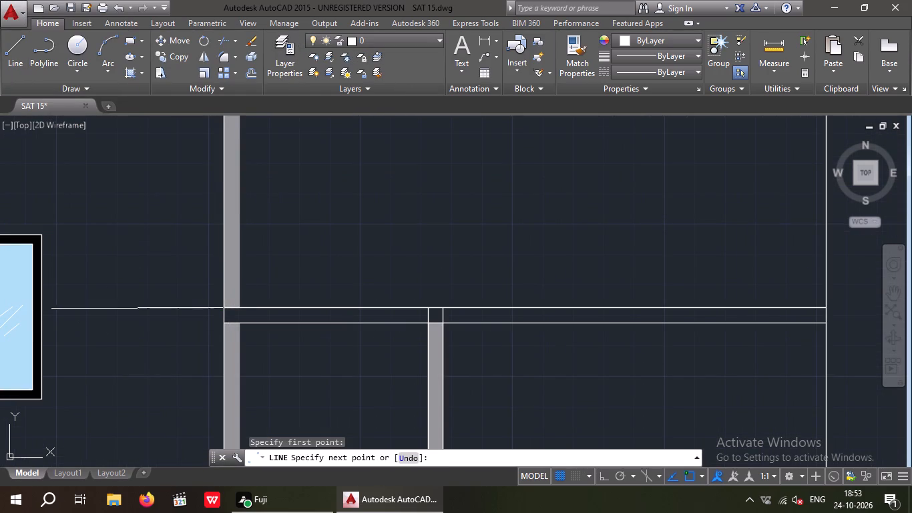
drag(37, 309, 47, 311)
middle_drag(89, 321, 614, 328)
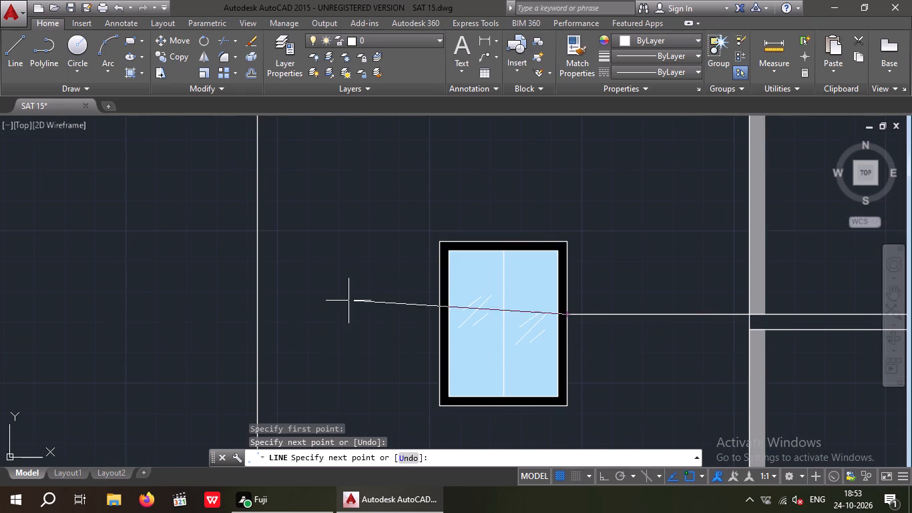
click(258, 317)
key(Escape)
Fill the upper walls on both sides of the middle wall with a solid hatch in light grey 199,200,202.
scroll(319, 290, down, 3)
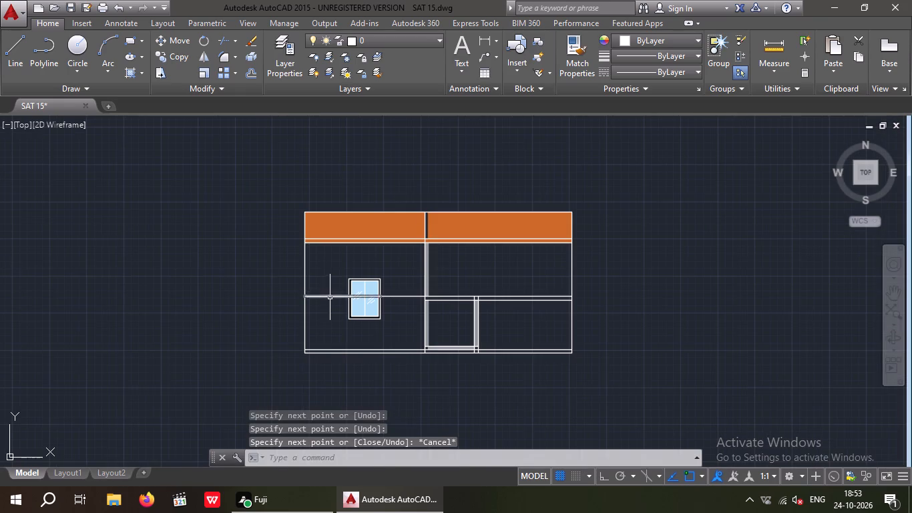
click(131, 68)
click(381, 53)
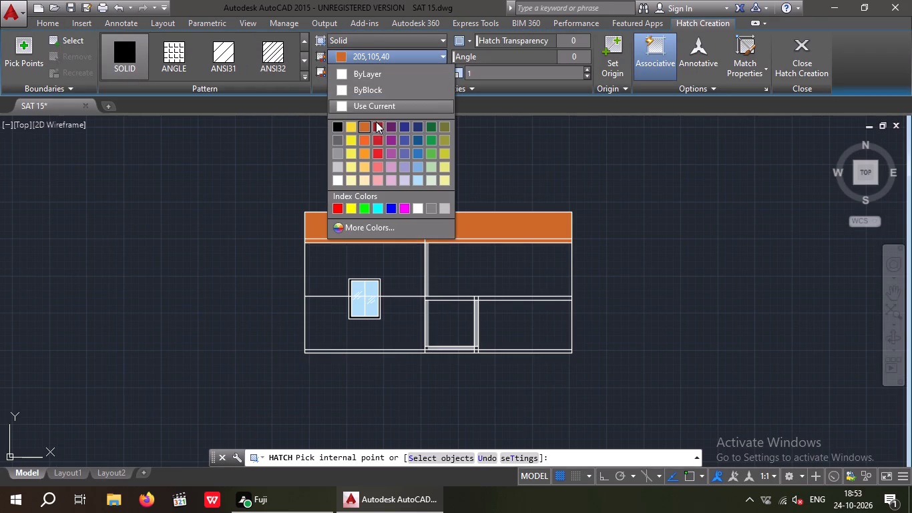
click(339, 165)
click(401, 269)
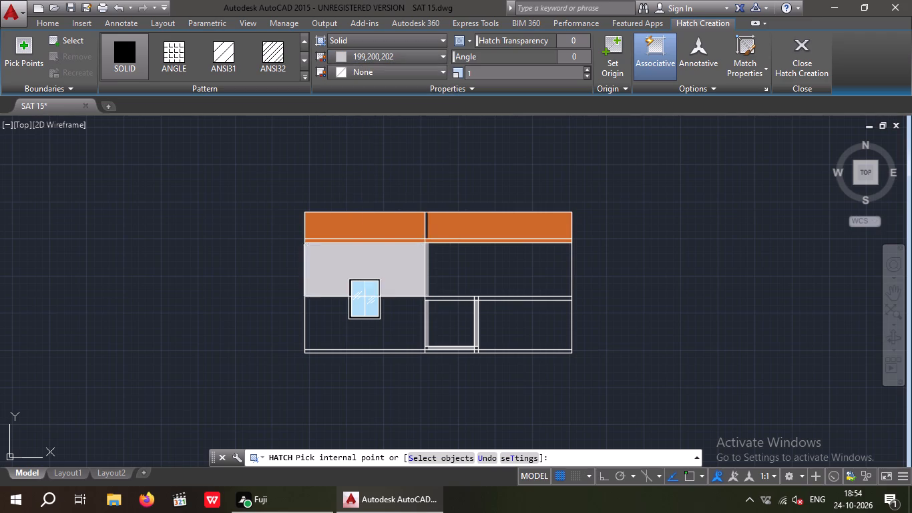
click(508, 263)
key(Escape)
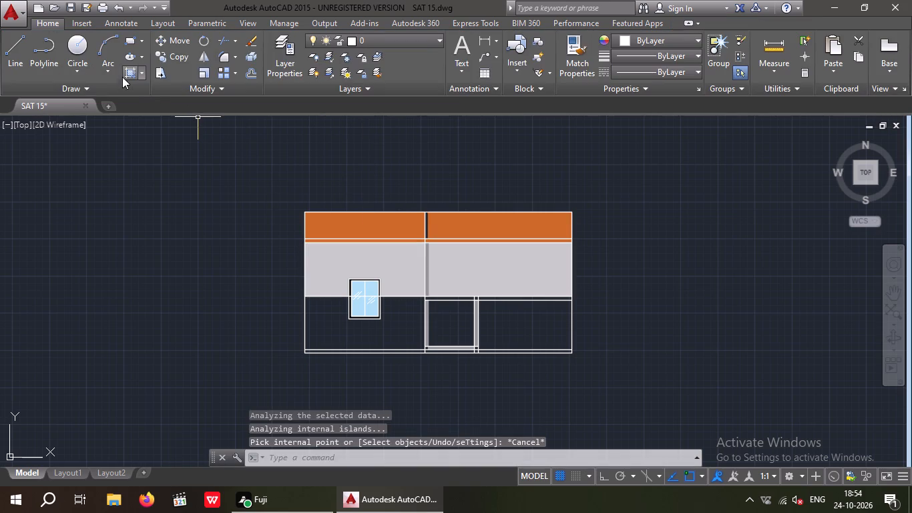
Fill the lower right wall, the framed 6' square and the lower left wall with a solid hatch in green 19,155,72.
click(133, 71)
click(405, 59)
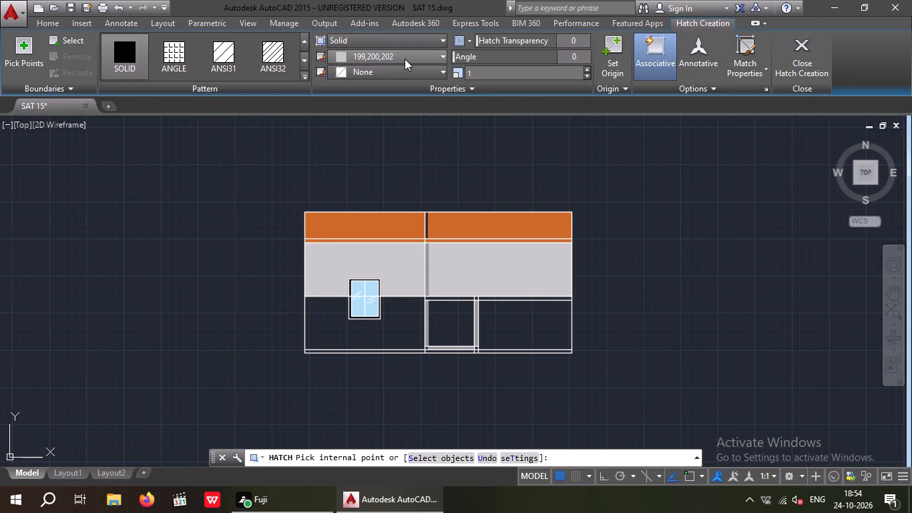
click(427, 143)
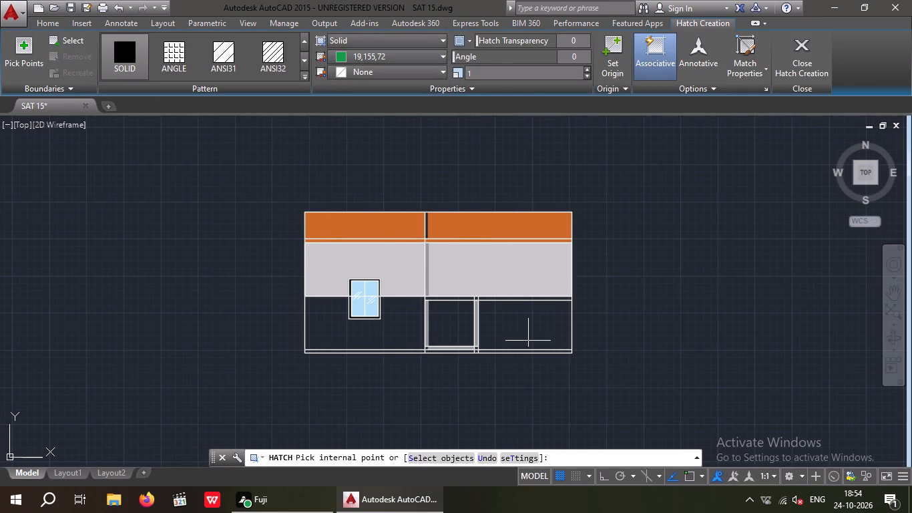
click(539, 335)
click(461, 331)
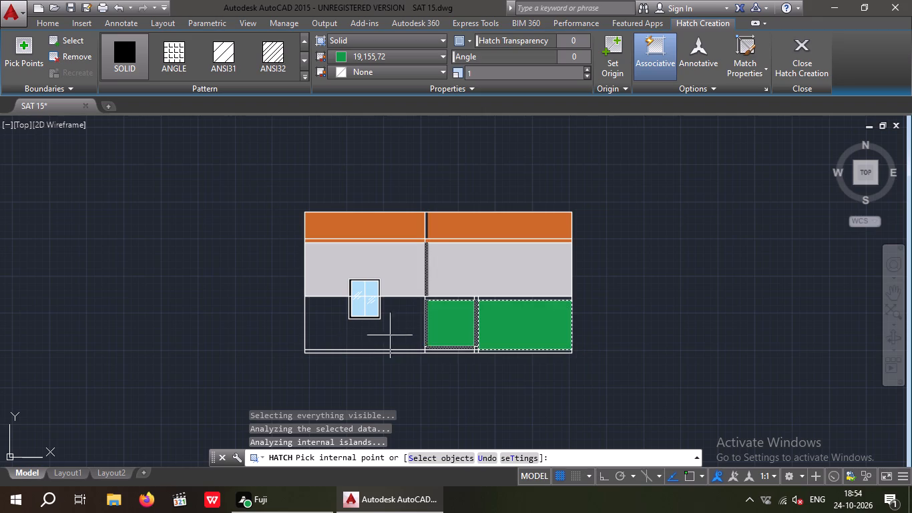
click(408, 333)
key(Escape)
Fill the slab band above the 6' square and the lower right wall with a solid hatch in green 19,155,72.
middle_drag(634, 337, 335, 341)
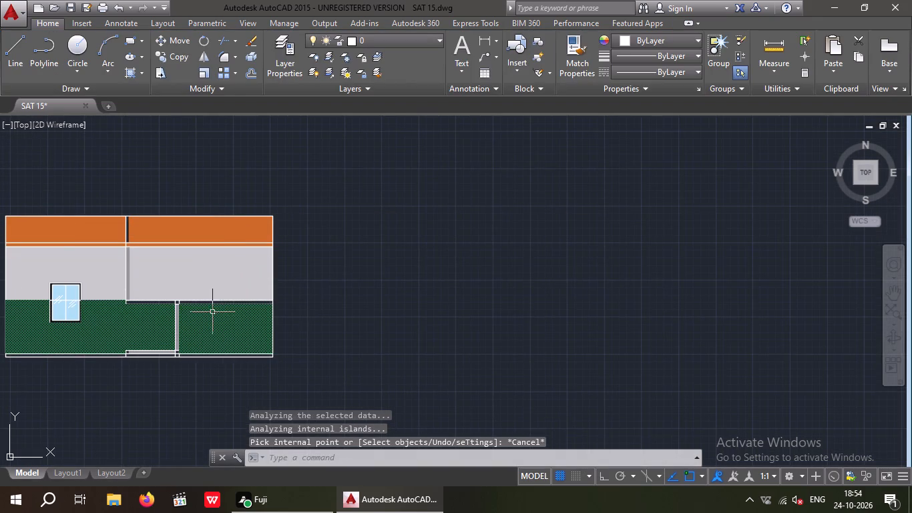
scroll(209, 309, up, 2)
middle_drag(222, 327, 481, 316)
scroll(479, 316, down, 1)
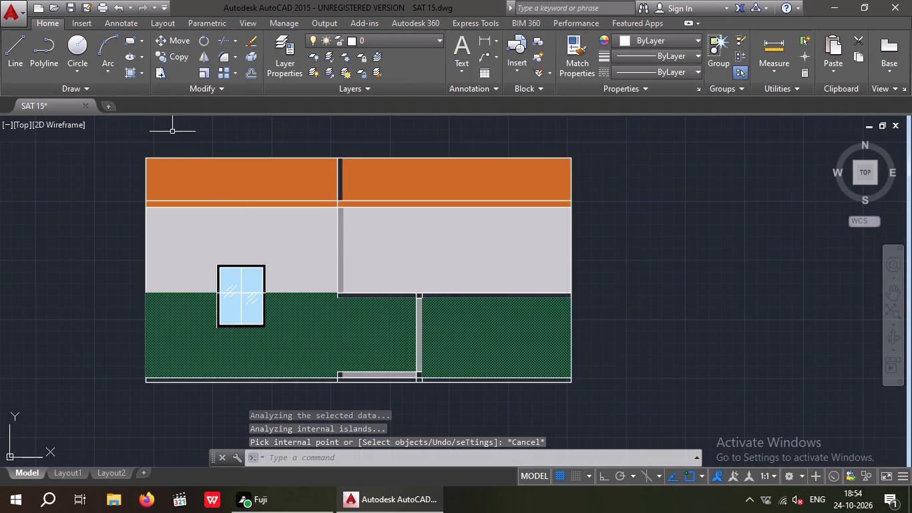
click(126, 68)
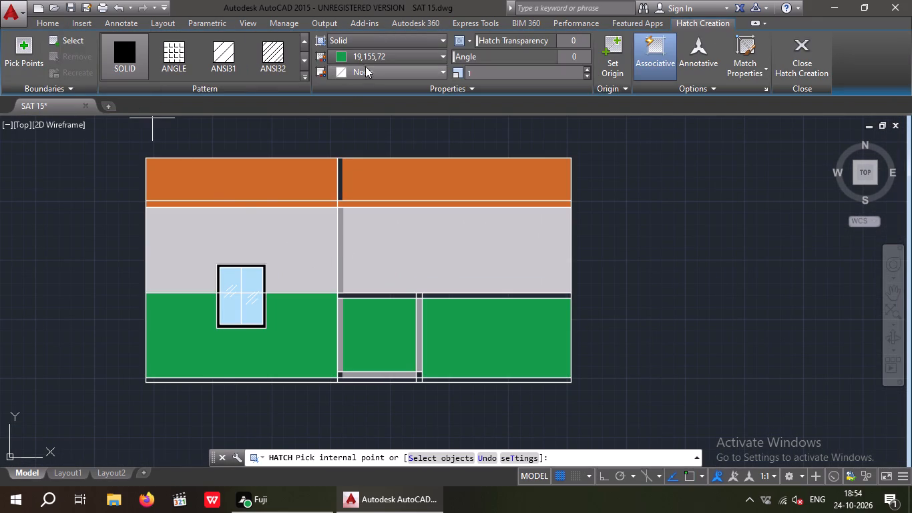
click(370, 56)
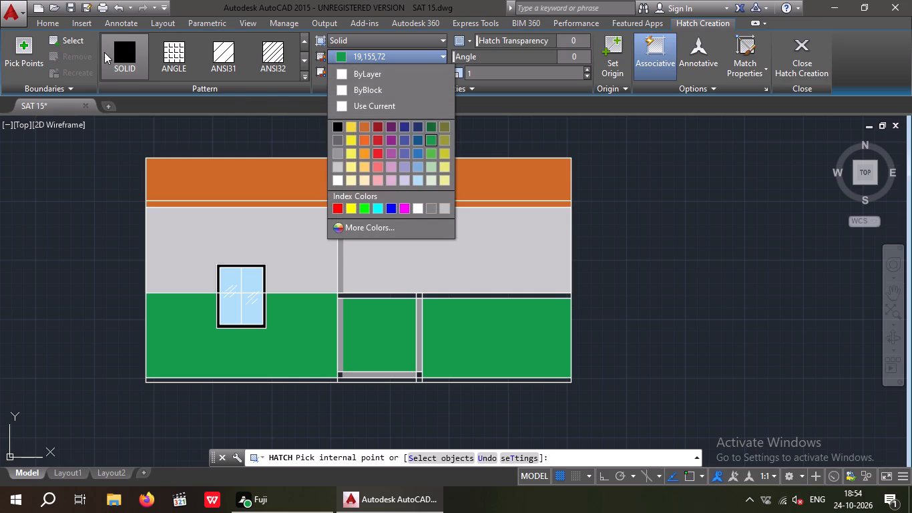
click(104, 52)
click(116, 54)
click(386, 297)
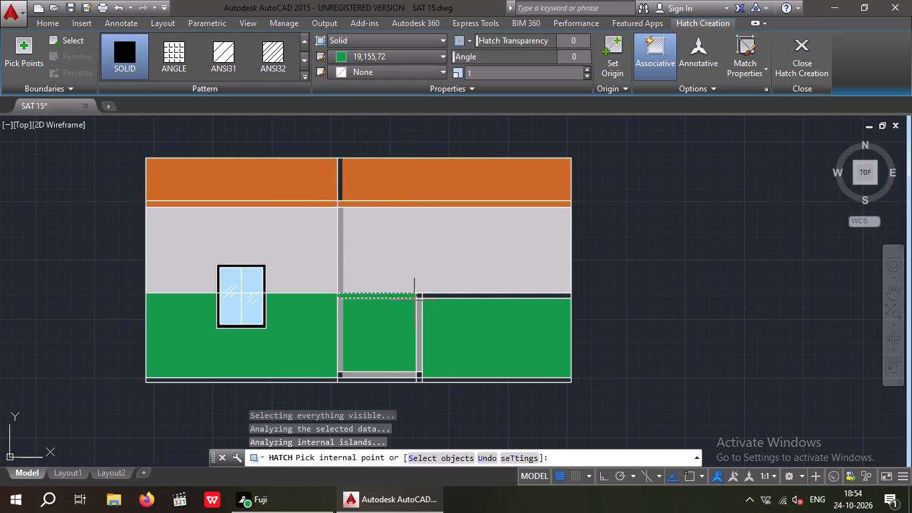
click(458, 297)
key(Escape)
Erase all the grey, green and orange solid hatches from the walls, slabs, 6' square and parapet of the front elevation.
scroll(626, 251, down, 2)
middle_drag(626, 250, 534, 294)
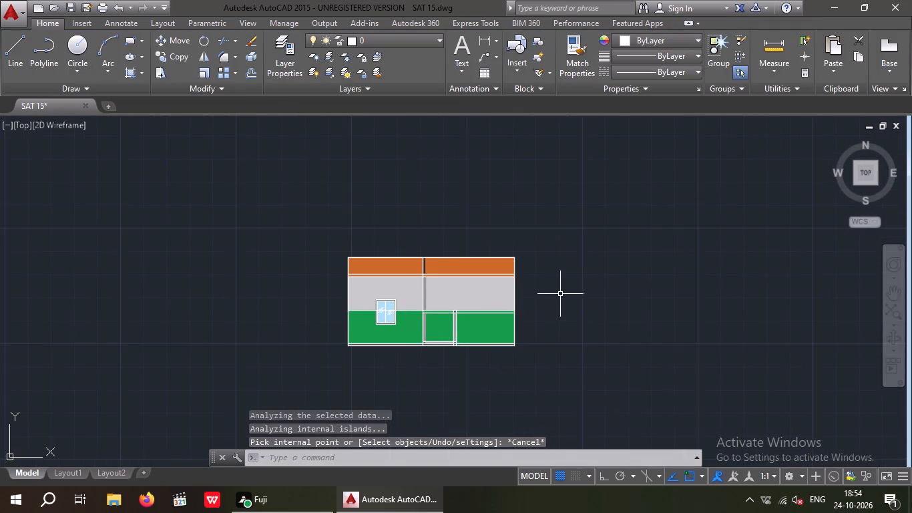
middle_drag(553, 305, 478, 317)
middle_drag(477, 363, 531, 316)
scroll(449, 328, down, 1)
middle_drag(449, 356, 449, 407)
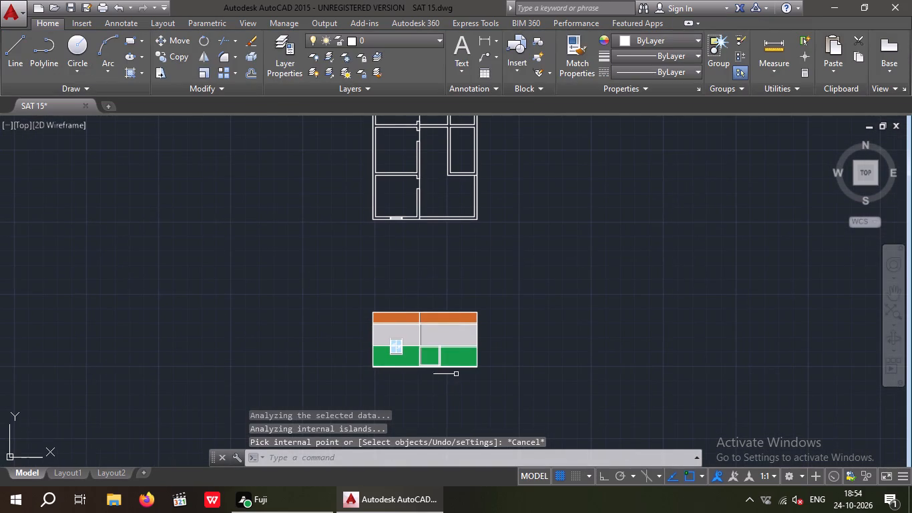
click(447, 341)
key(Delete)
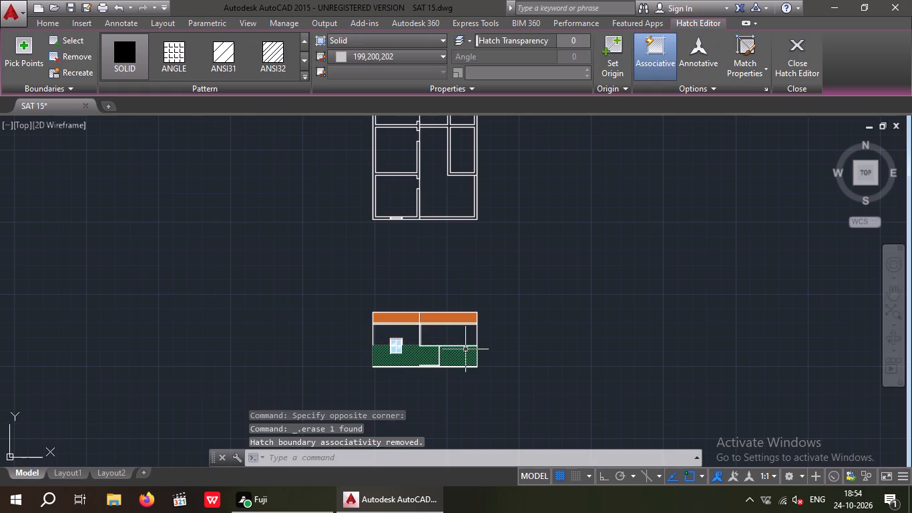
scroll(459, 404, up, 3)
click(439, 237)
key(Delete)
scroll(459, 294, down, 1)
middle_drag(461, 320, 475, 359)
scroll(461, 320, down, 1)
click(368, 248)
key(Delete)
scroll(469, 284, down, 2)
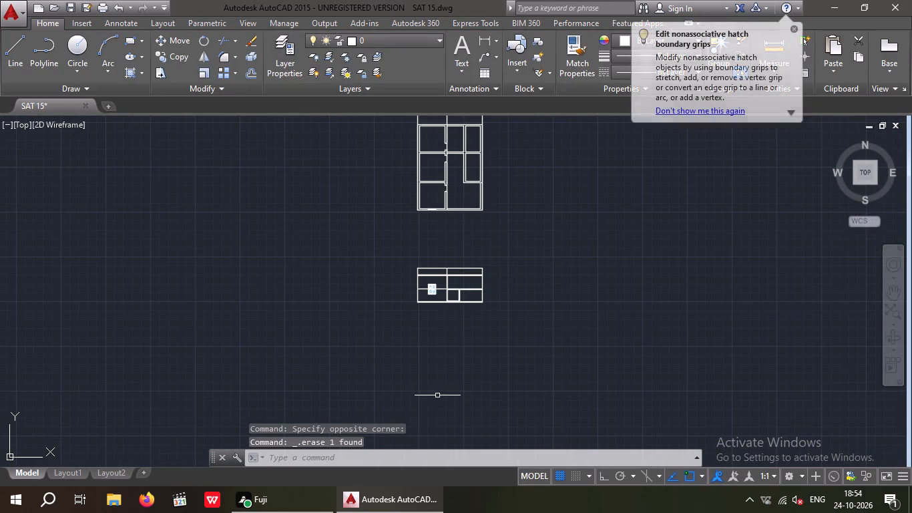
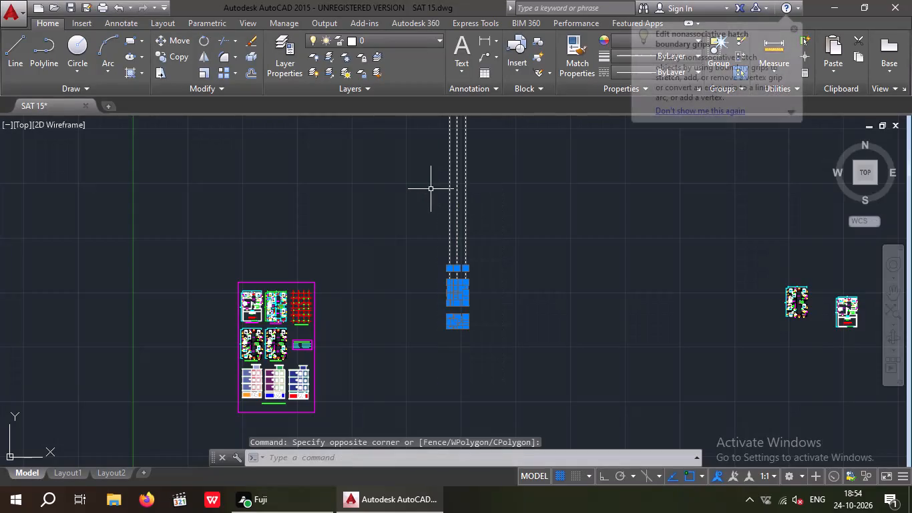
Erase the selected group of house drawings with its long vertical lines beside the magenta-bordered sheet.
key(Delete)
Look over the magenta-bordered sheet with its floor plans, centre line diagram, plan details and coloured front elevations.
scroll(449, 166, down, 2)
middle_drag(411, 289, 448, 289)
scroll(420, 303, up, 2)
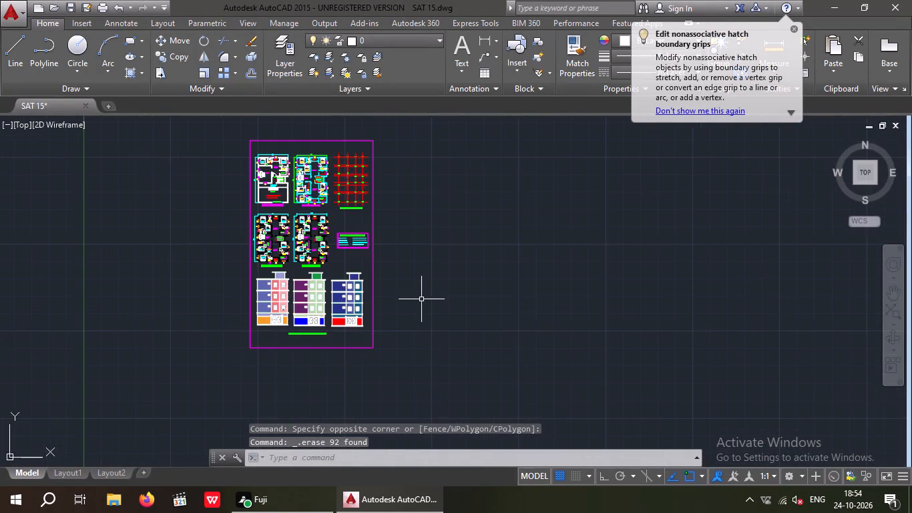
middle_drag(420, 309, 579, 351)
scroll(549, 350, up, 2)
middle_drag(550, 349, 581, 391)
middle_drag(571, 311, 649, 339)
scroll(574, 314, down, 1)
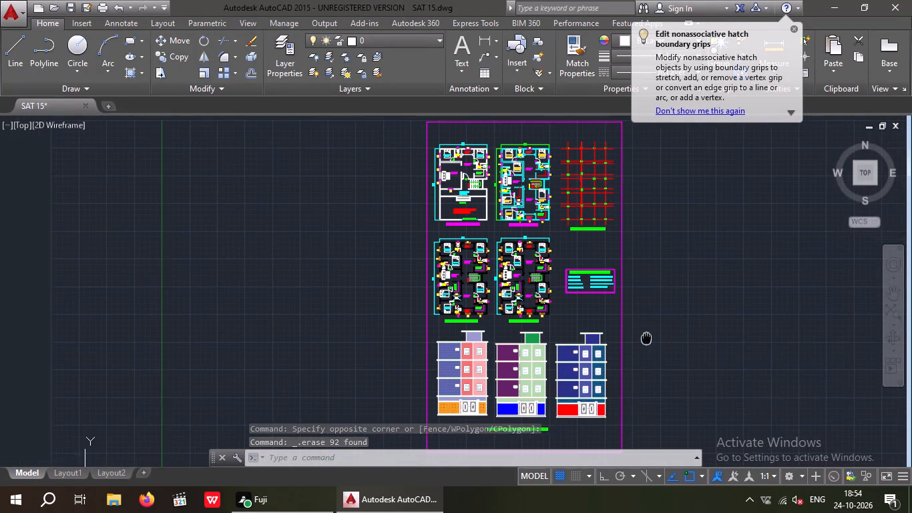
middle_drag(636, 274, 604, 256)
middle_drag(612, 260, 560, 289)
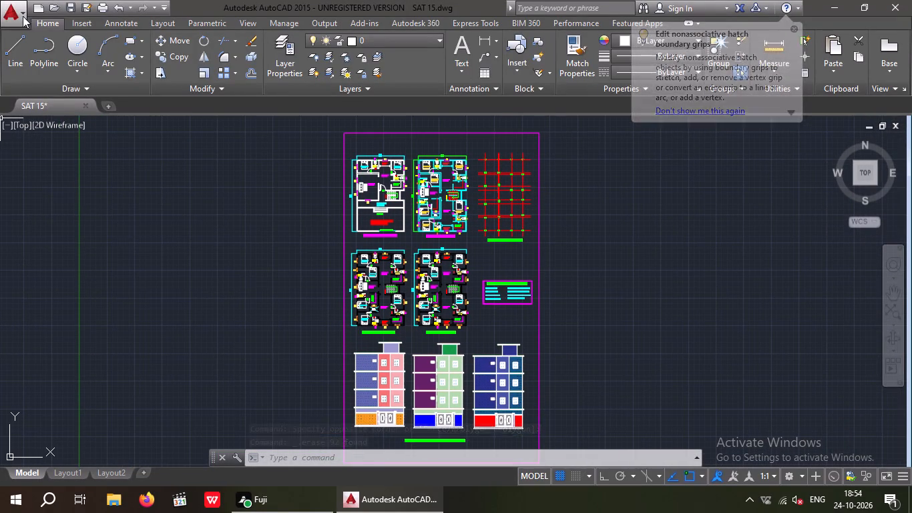
Save the drawing as SAT 15.dwg in its project folder on the Desktop, replacing the existing file.
click(1, 11)
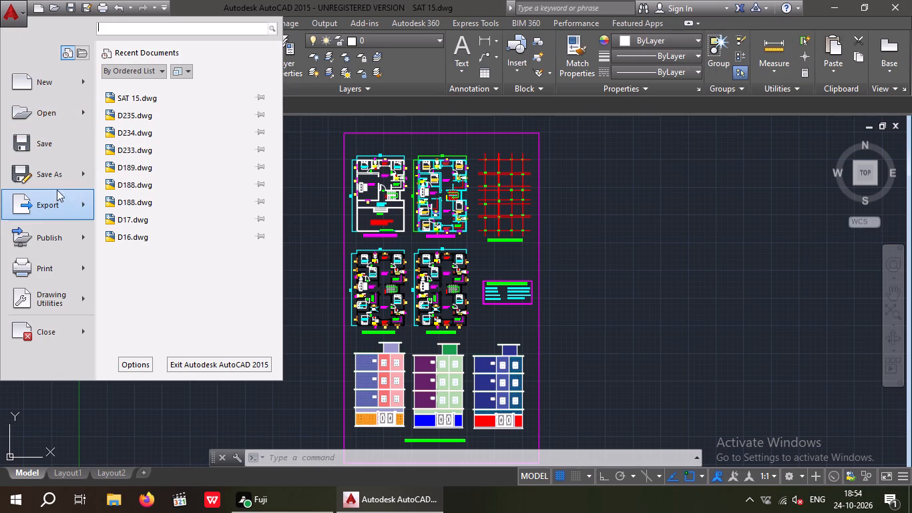
click(55, 180)
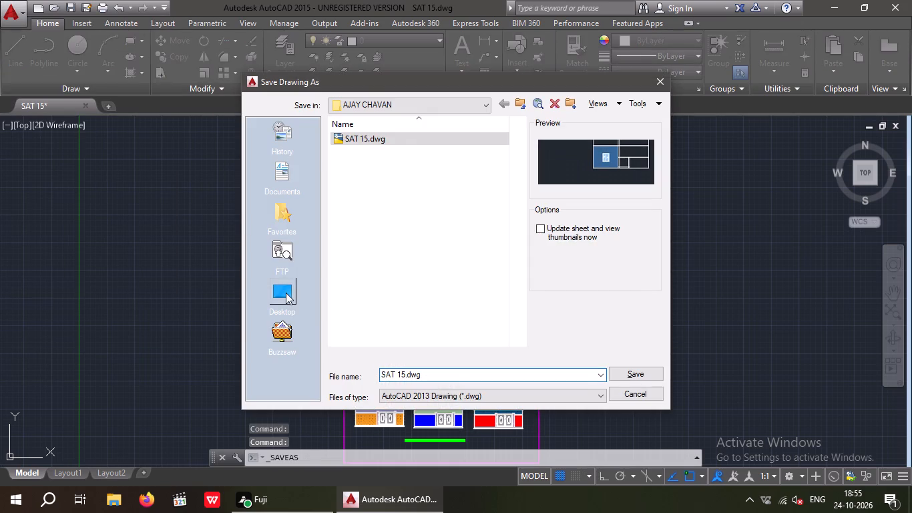
double_click(286, 293)
double_click(383, 188)
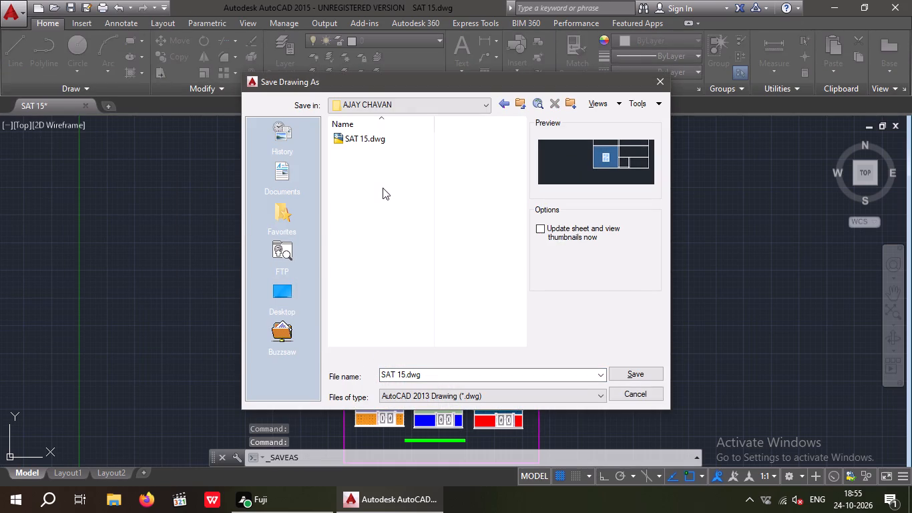
click(625, 371)
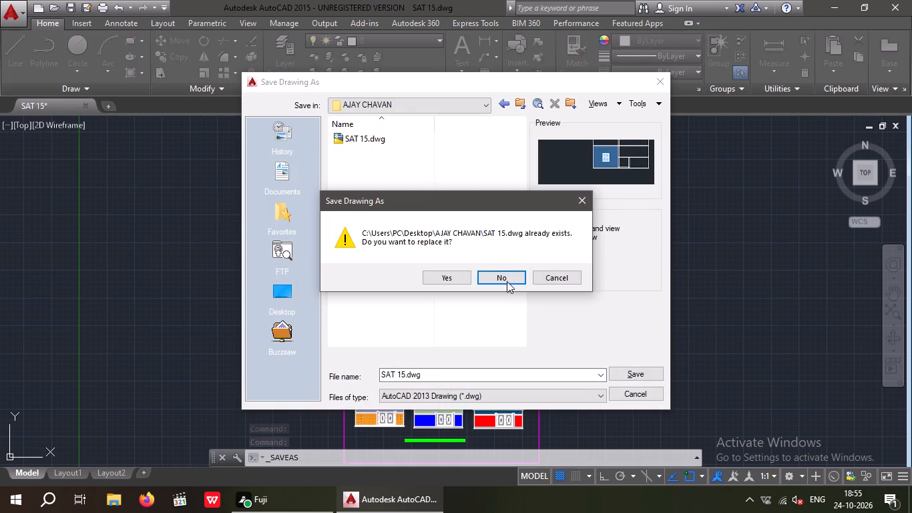
click(453, 277)
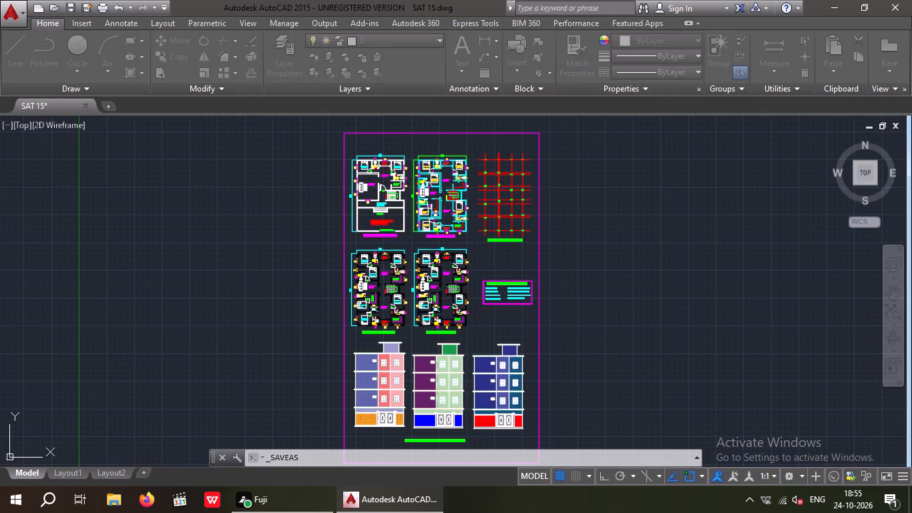
Run the LOGFILEOFF command.
text(LO)
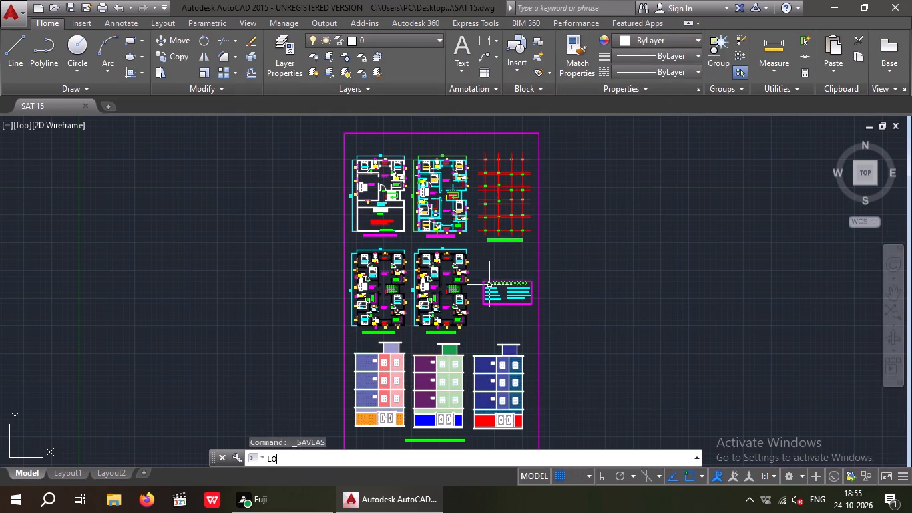
key(g)
click(345, 377)
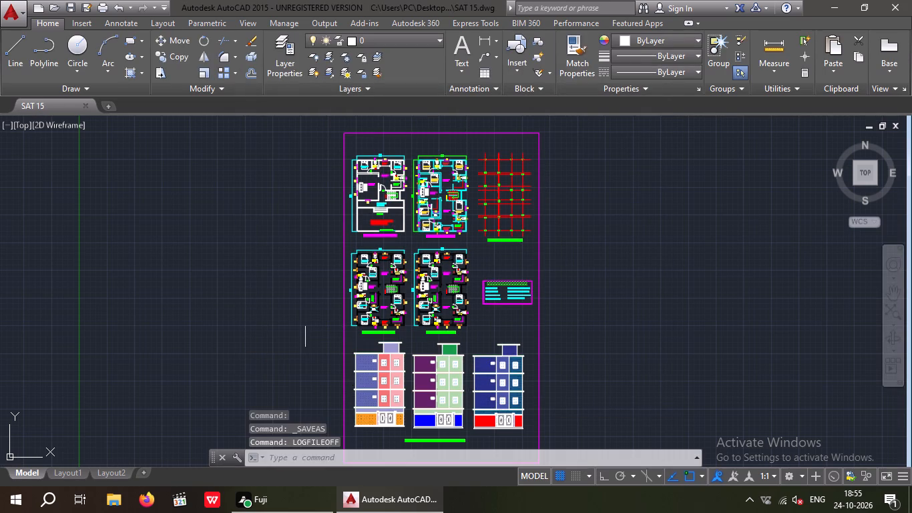
Save the drawing again as SAT 15.dwg in the same Desktop project folder, replacing the existing file.
click(8, 23)
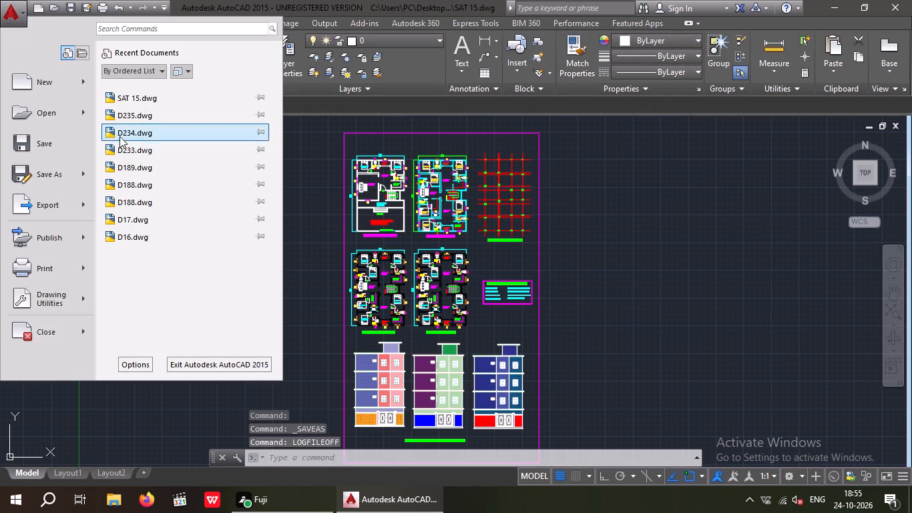
click(57, 172)
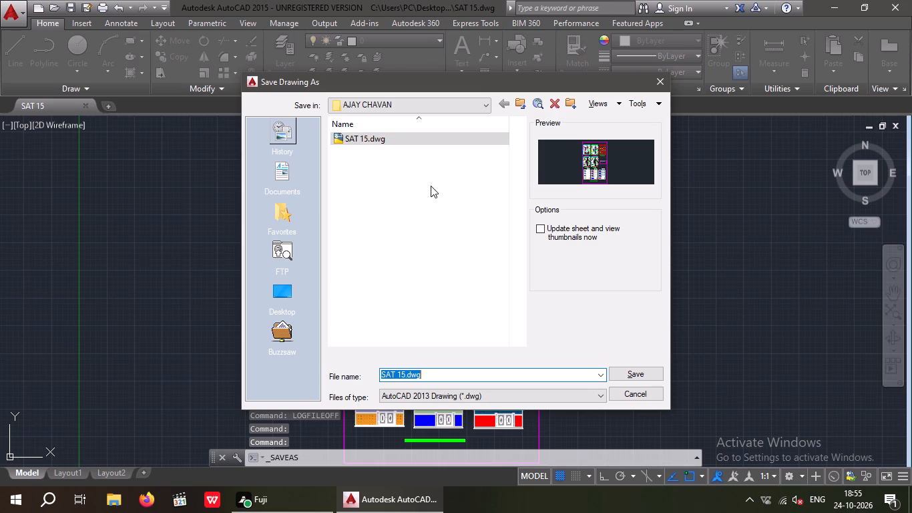
click(283, 300)
click(389, 184)
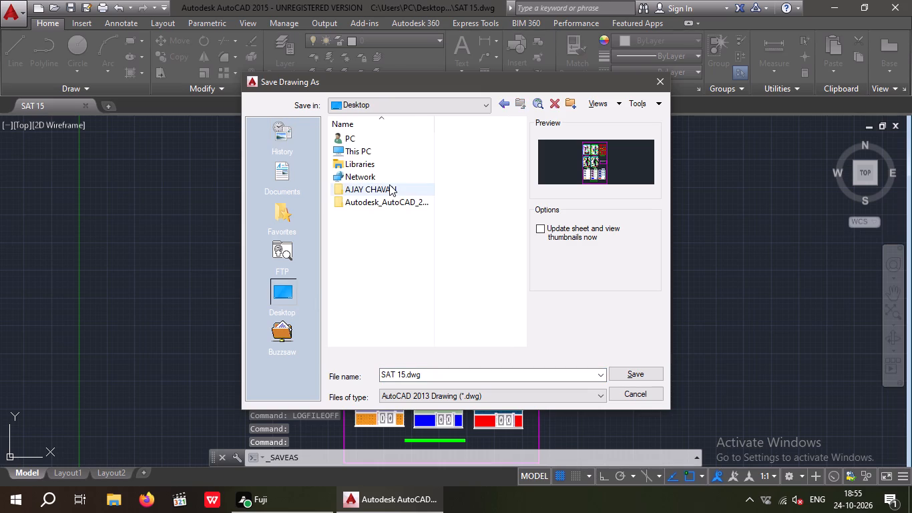
click(389, 184)
click(389, 184)
click(389, 184)
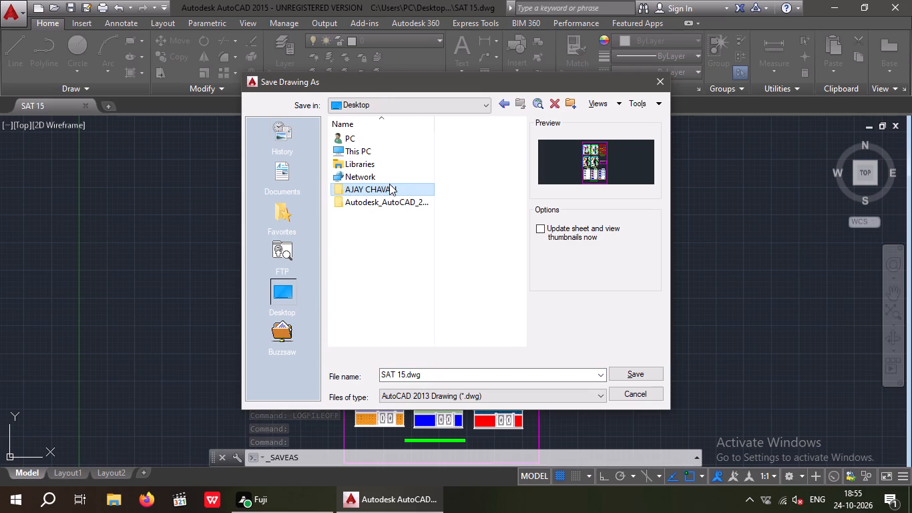
double_click(402, 188)
click(415, 189)
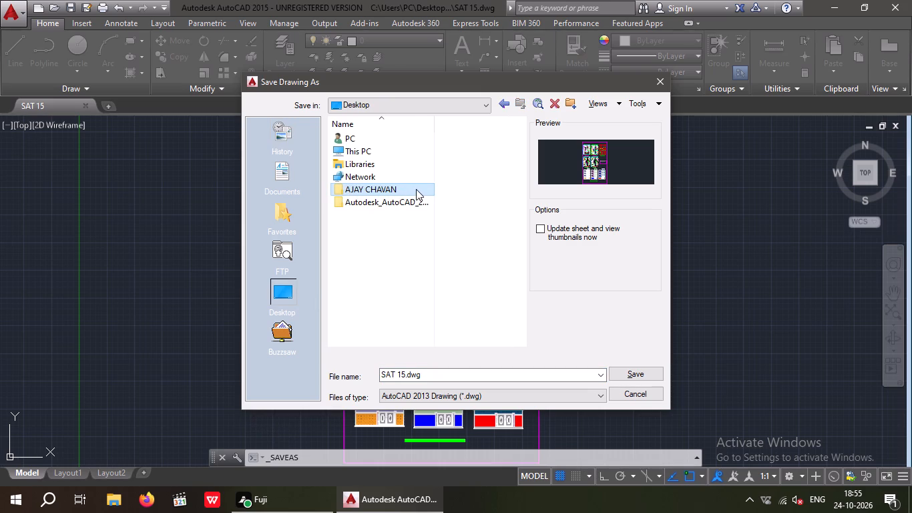
double_click(416, 189)
click(640, 373)
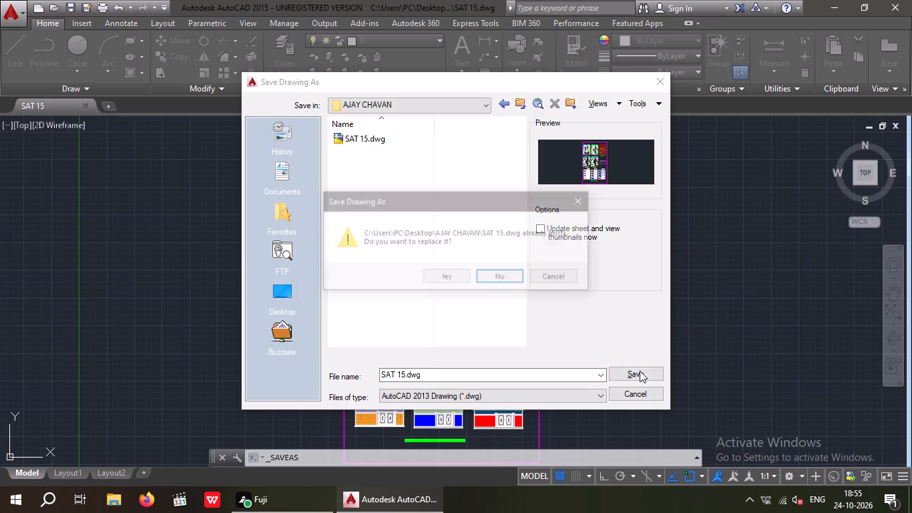
click(466, 278)
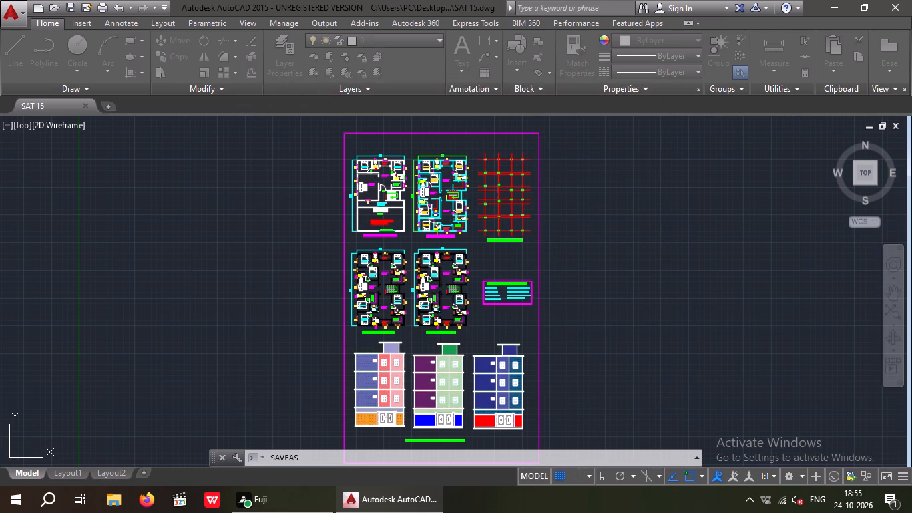
Set up a plot from the previous plot settings, window the plot area around the magenta sheet border, and preview it.
key(ctrl+p)
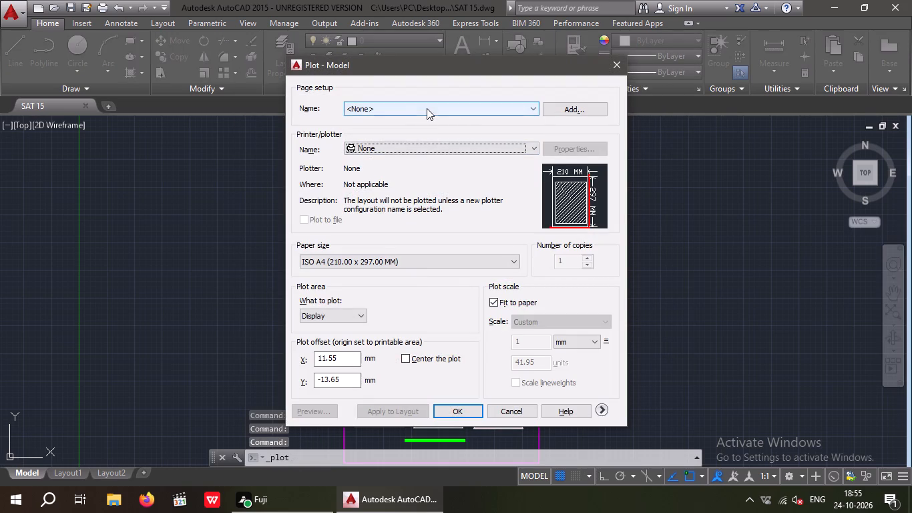
click(427, 108)
click(430, 132)
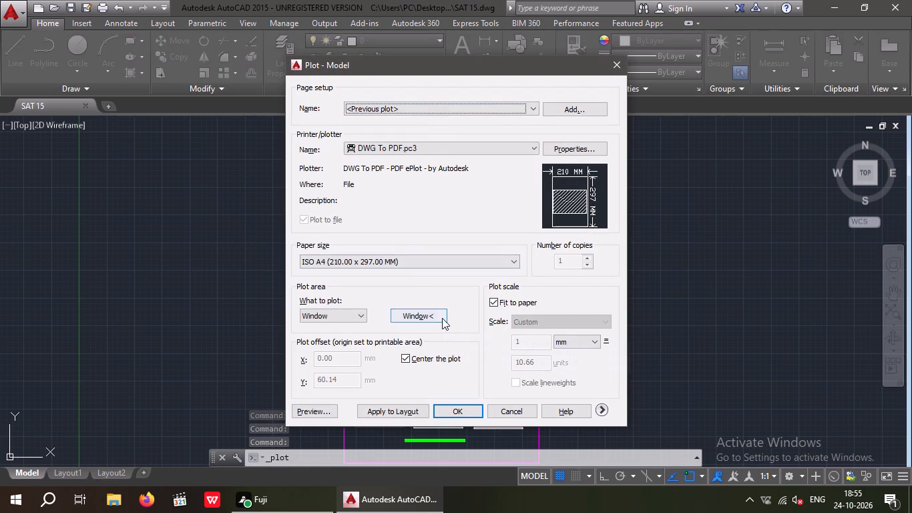
click(437, 316)
middle_drag(429, 277, 427, 226)
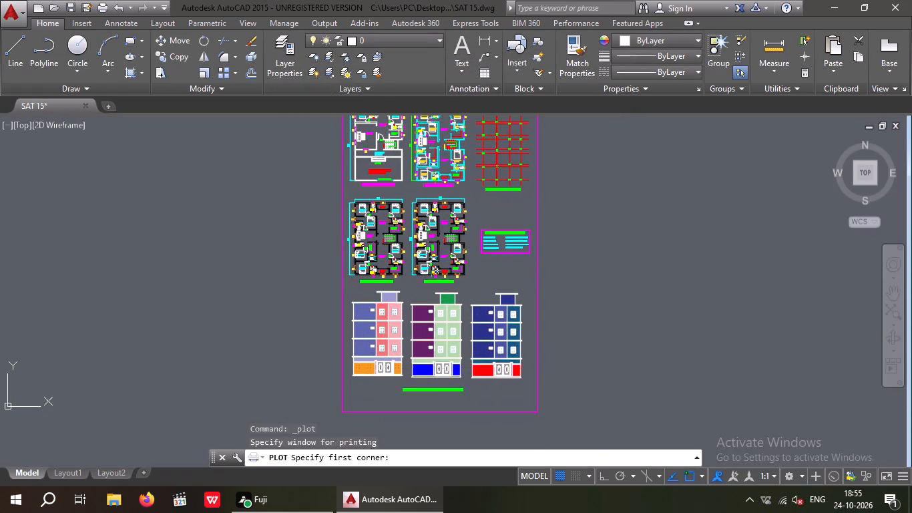
middle_drag(428, 228, 435, 256)
middle_drag(437, 267, 439, 271)
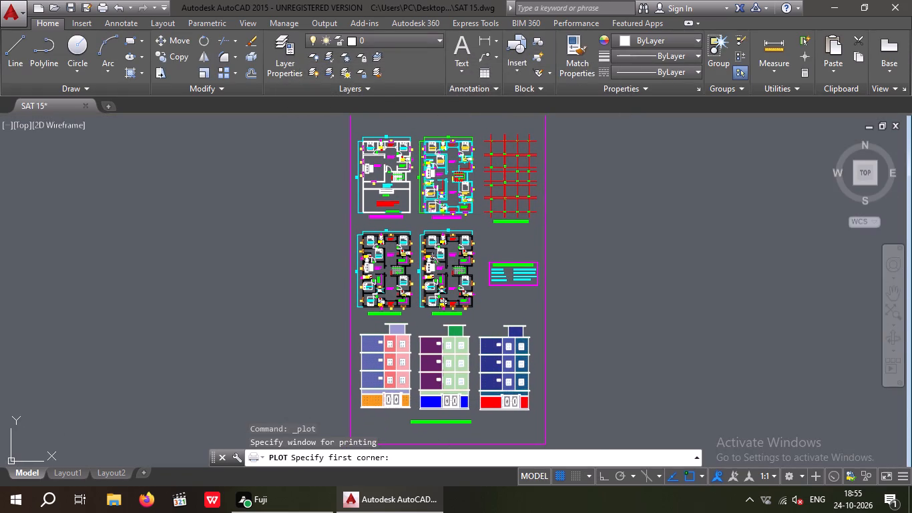
middle_drag(439, 271, 439, 283)
click(351, 128)
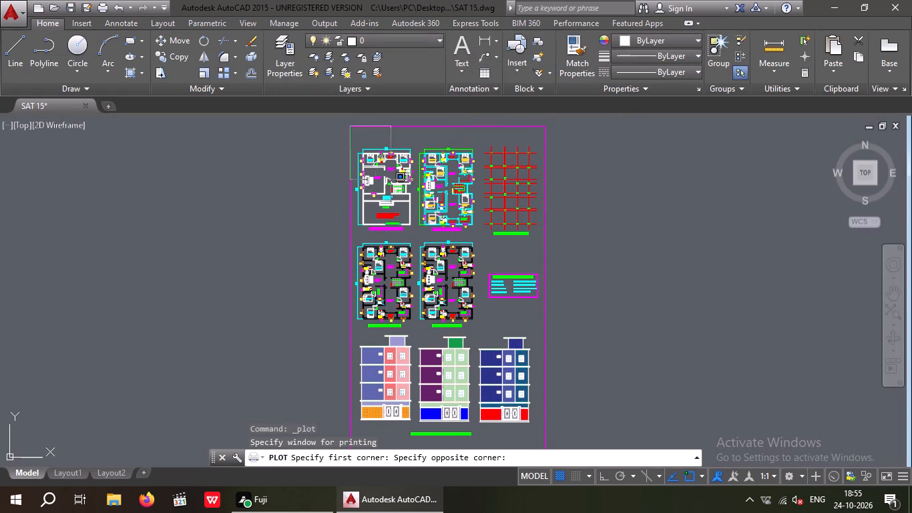
middle_drag(445, 267, 437, 198)
click(538, 390)
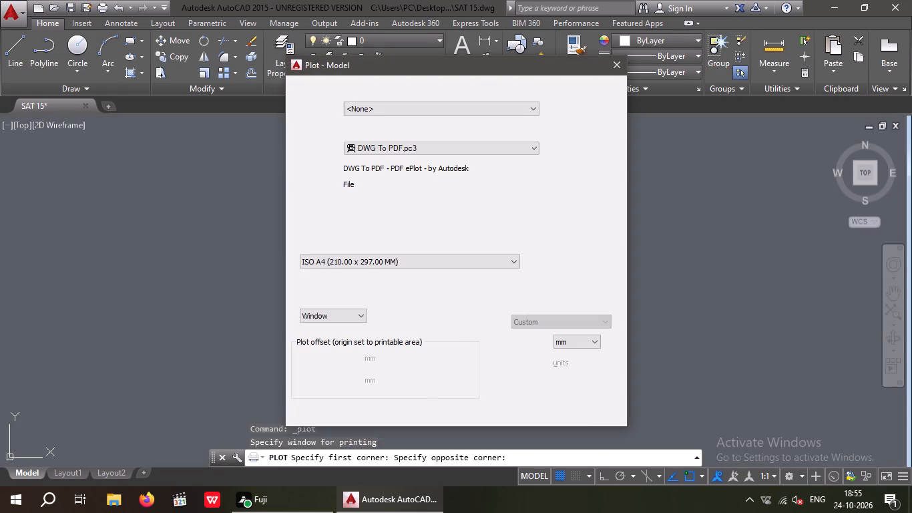
click(312, 414)
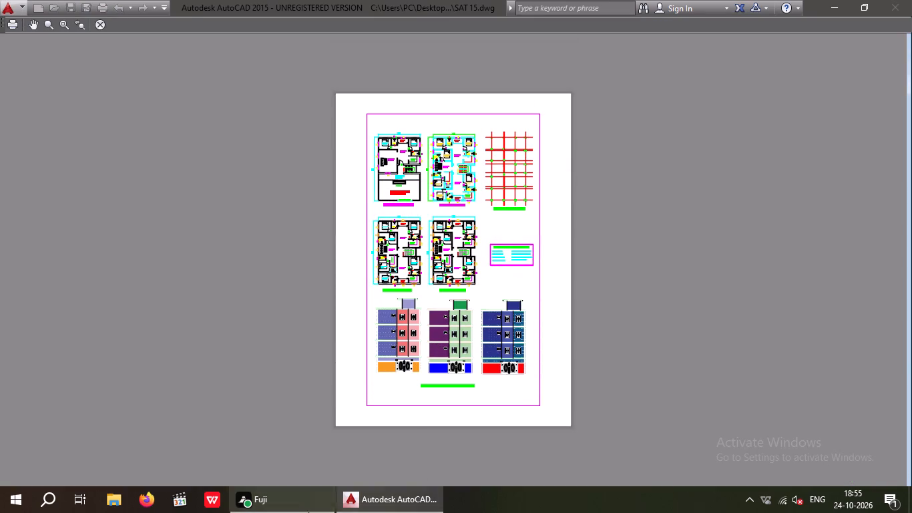
Plot the previewed sheet to SAT 15-Model.pdf in the project folder on the Desktop.
click(13, 25)
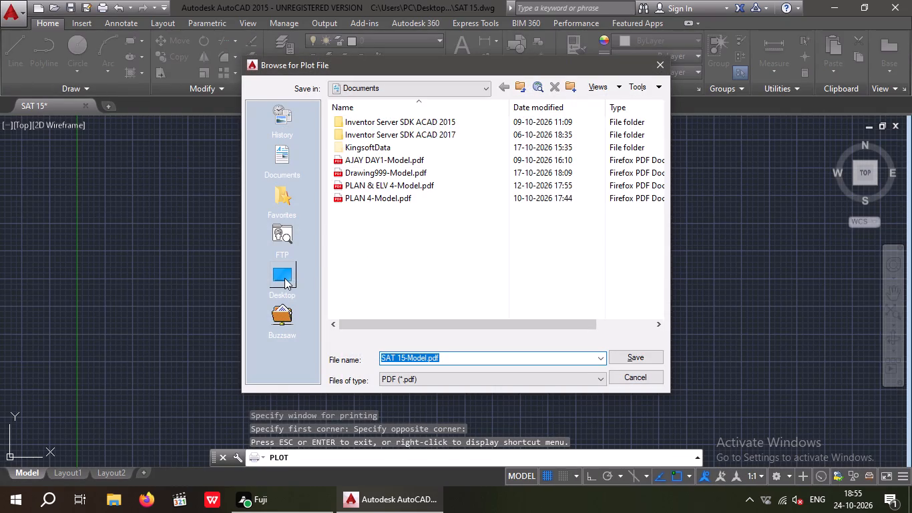
double_click(284, 278)
double_click(385, 170)
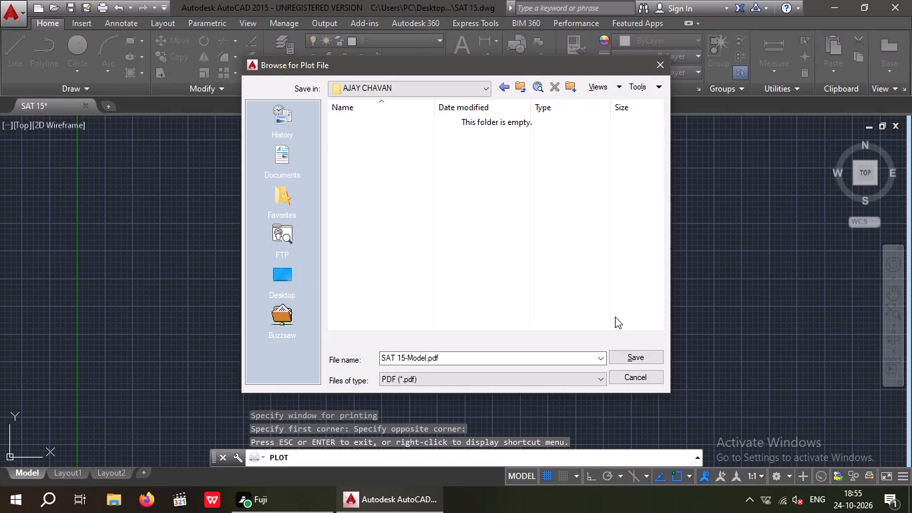
click(637, 354)
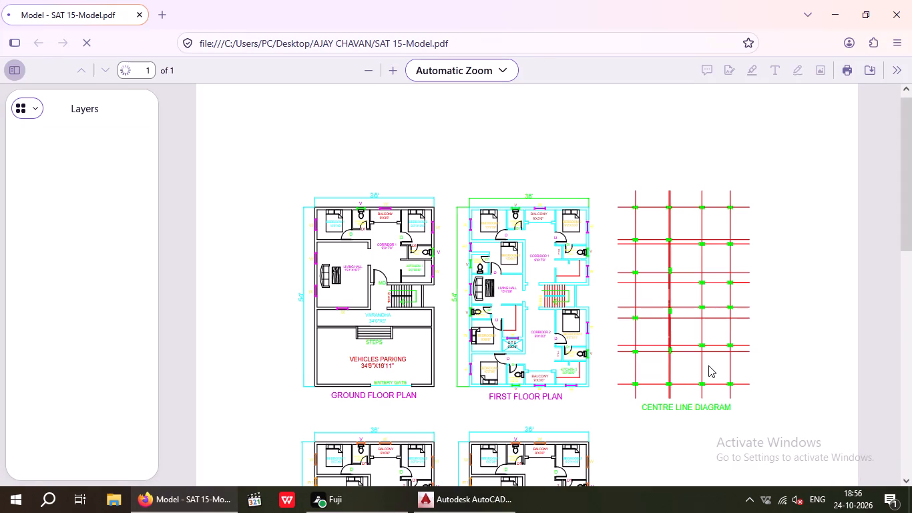
Review the floor plans, centre line diagram and front elevations in the plotted PDF in Firefox, and close it.
scroll(581, 327, down, 8)
middle_drag(570, 347, 546, 381)
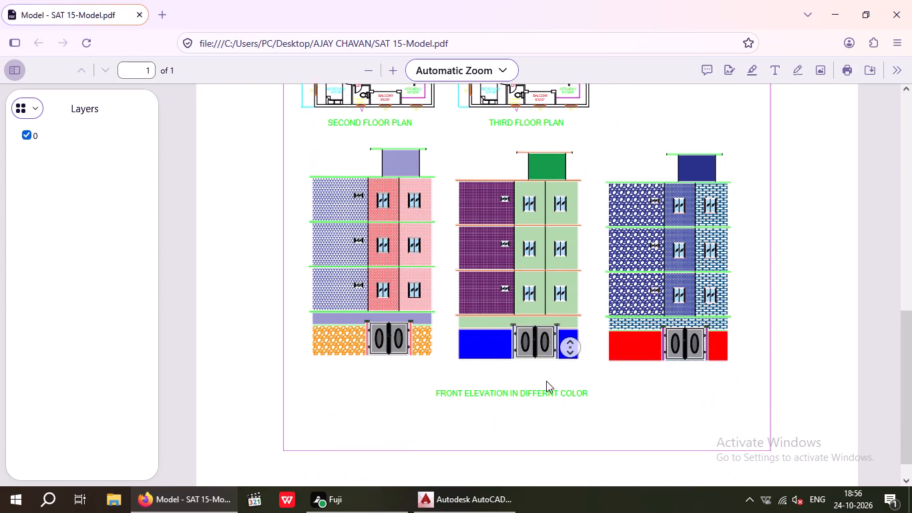
middle_drag(546, 381, 525, 402)
scroll(557, 326, down, 2)
scroll(555, 331, up, 8)
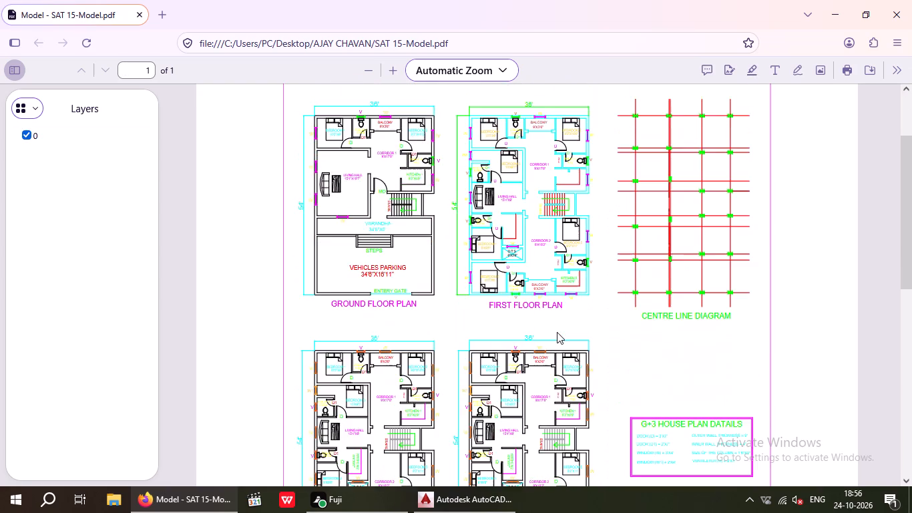
scroll(557, 332, up, 3)
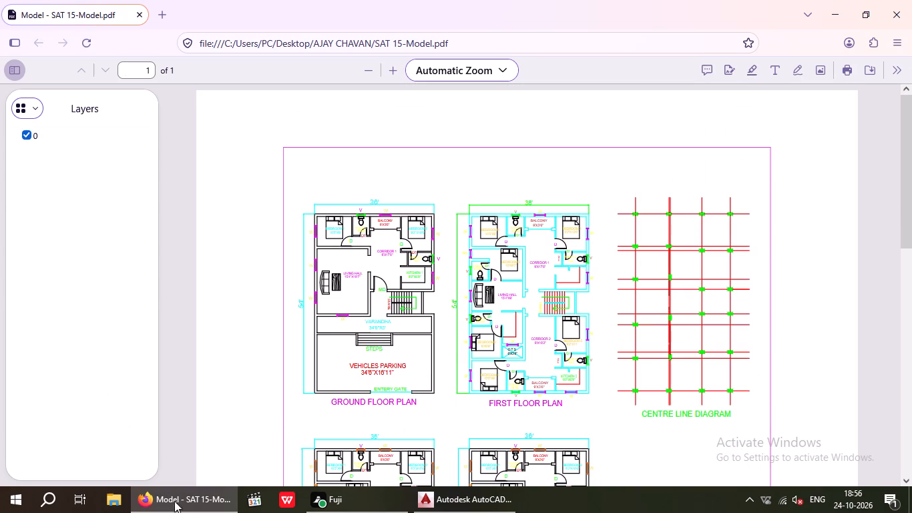
click(903, 12)
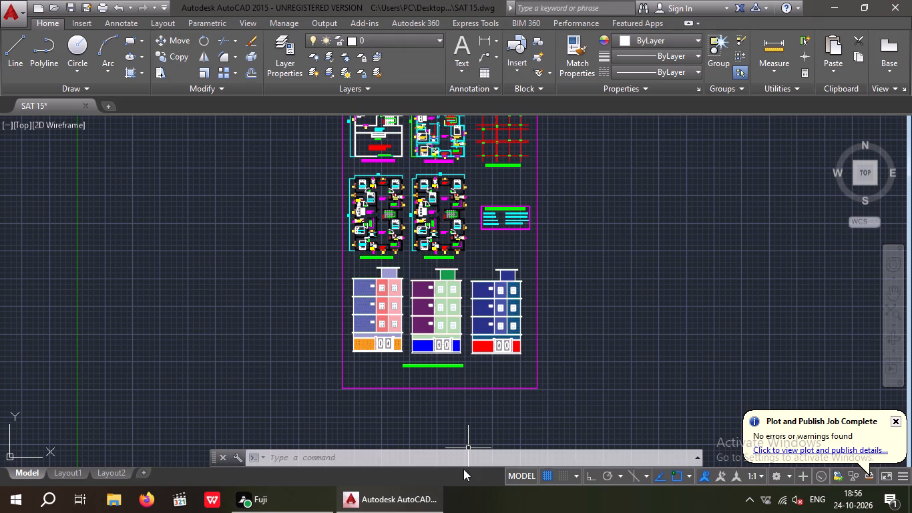
Save SAT 15.dwg and close AutoCAD.
key(ctrl+s)
click(899, 0)
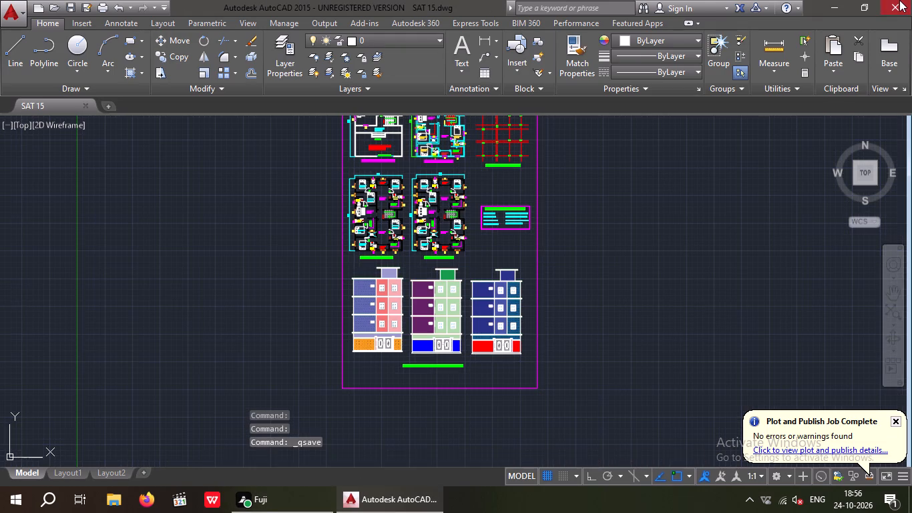